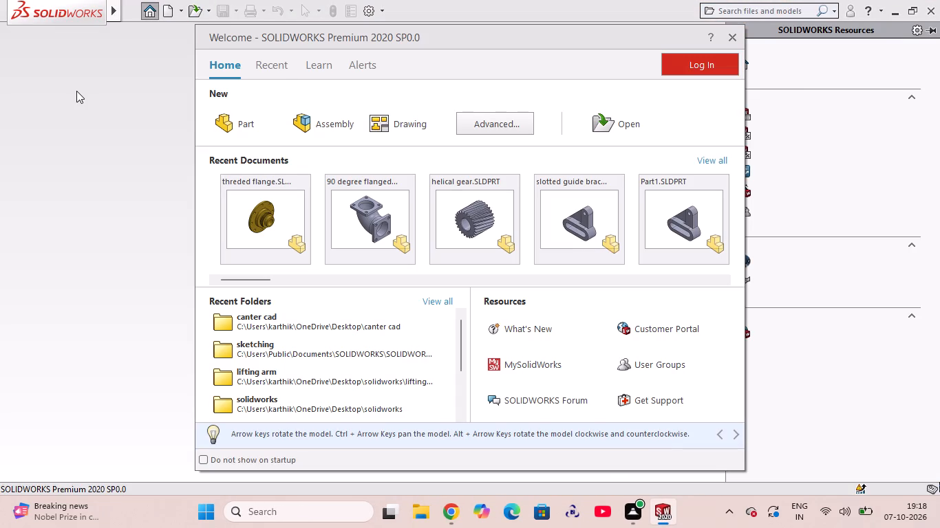
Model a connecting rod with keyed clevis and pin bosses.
Create a new part document.
{"action": "left_click", "coordinate": [238, 120]}
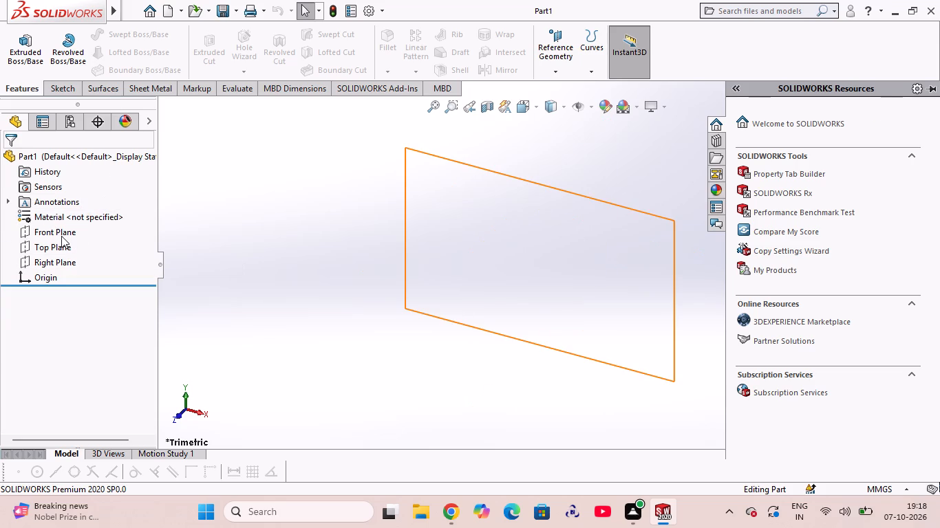
Start a sketch on the Front Plane and draw a circle about 83 mm in diameter centred on the origin.
{"action": "left_click", "coordinate": [61, 236]}
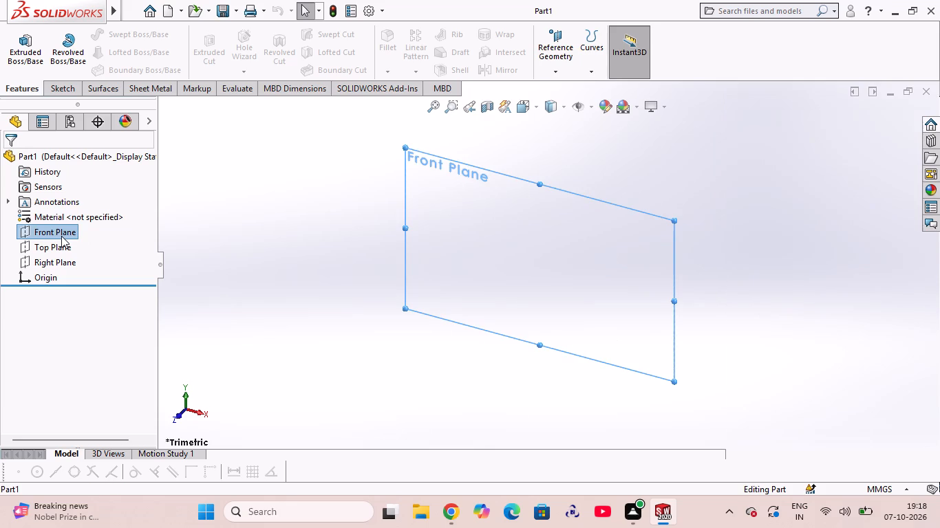
{"action": "left_click", "coordinate": [55, 85]}
{"action": "left_click", "coordinate": [32, 52]}
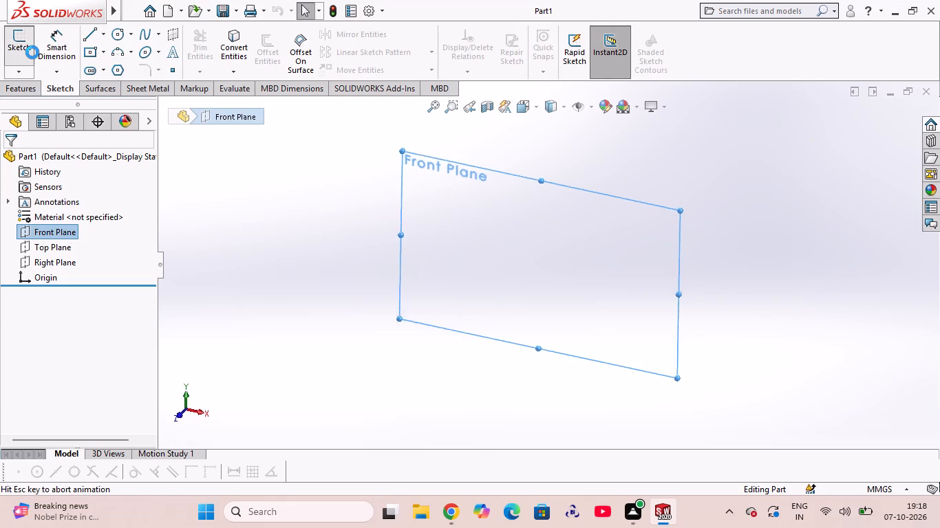
{"action": "left_click", "coordinate": [120, 31]}
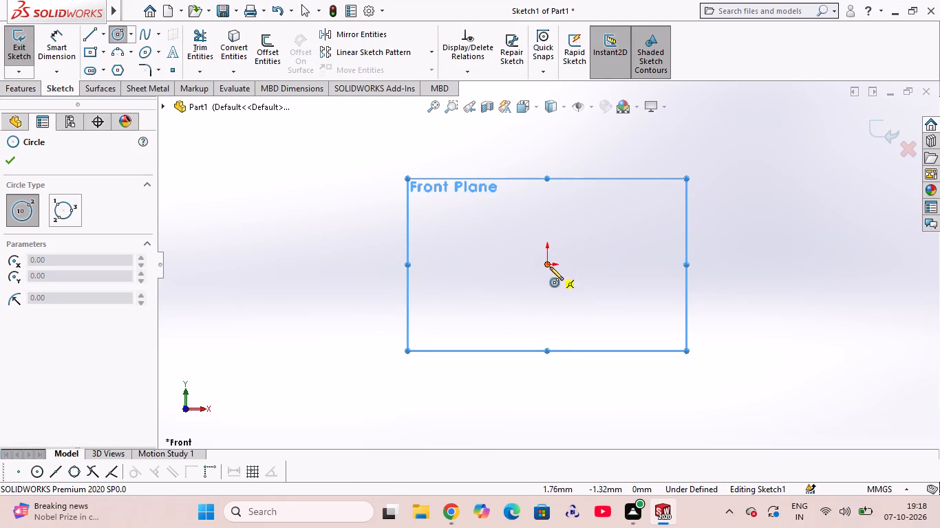
{"action": "left_click", "coordinate": [547, 265]}
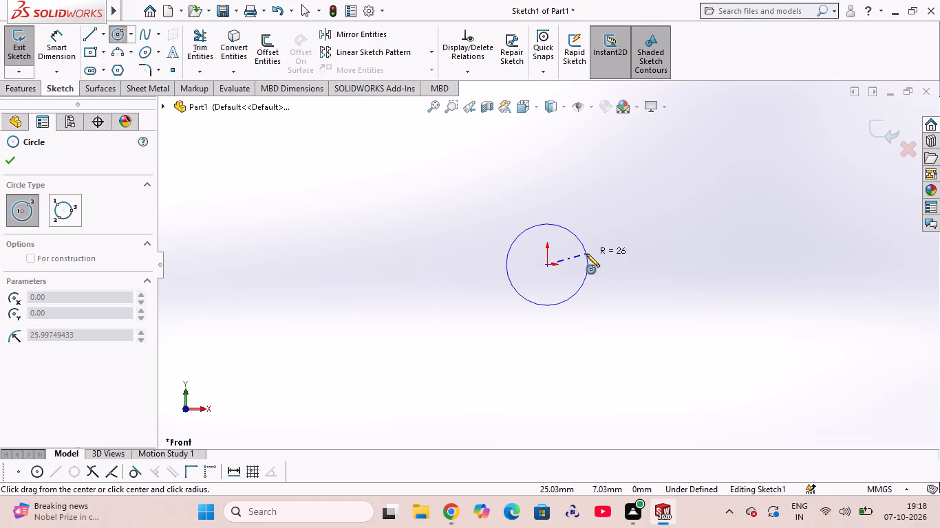
{"action": "left_click", "coordinate": [606, 238]}
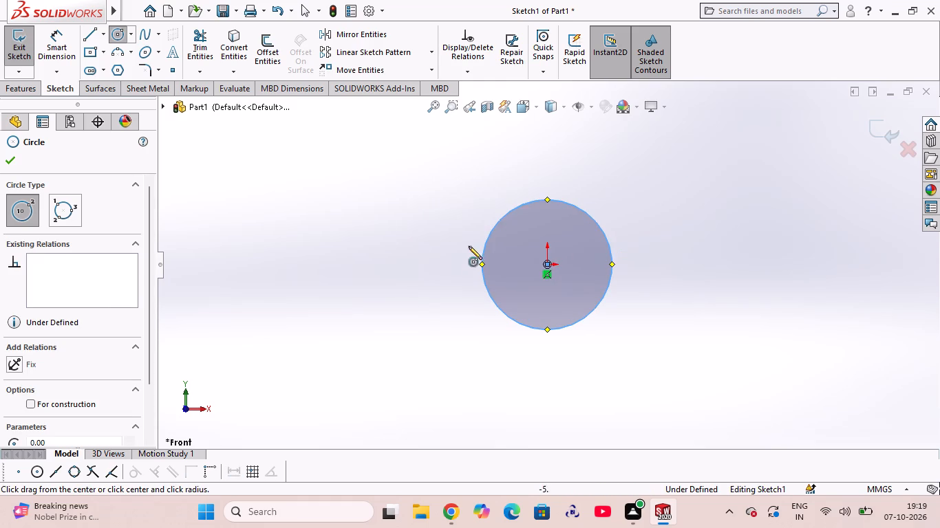
Dimension the circle's diameter as 65 mm.
{"action": "left_click", "coordinate": [64, 50]}
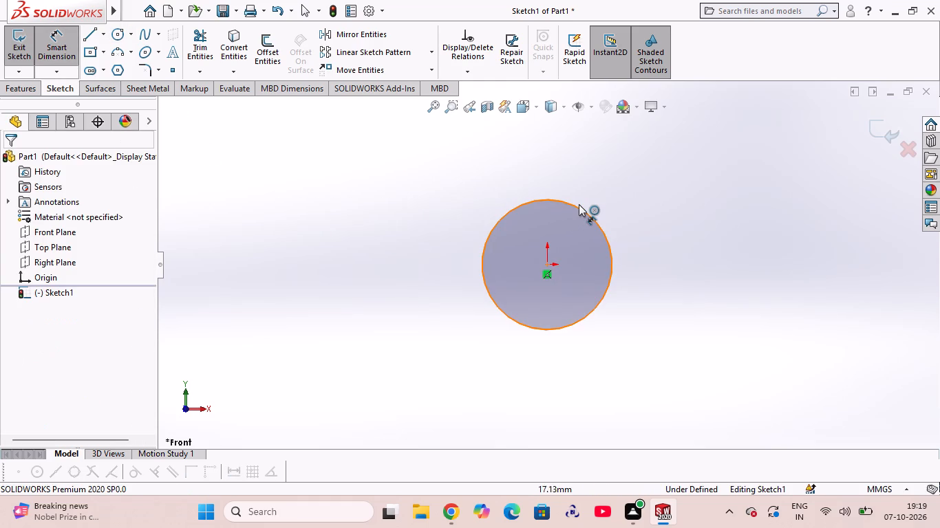
{"action": "left_click", "coordinate": [577, 206]}
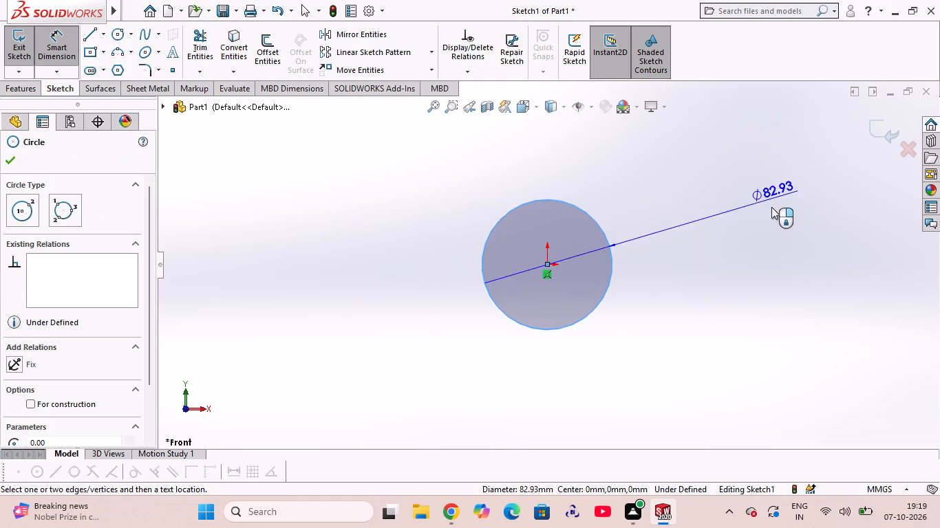
{"action": "left_click", "coordinate": [778, 191]}
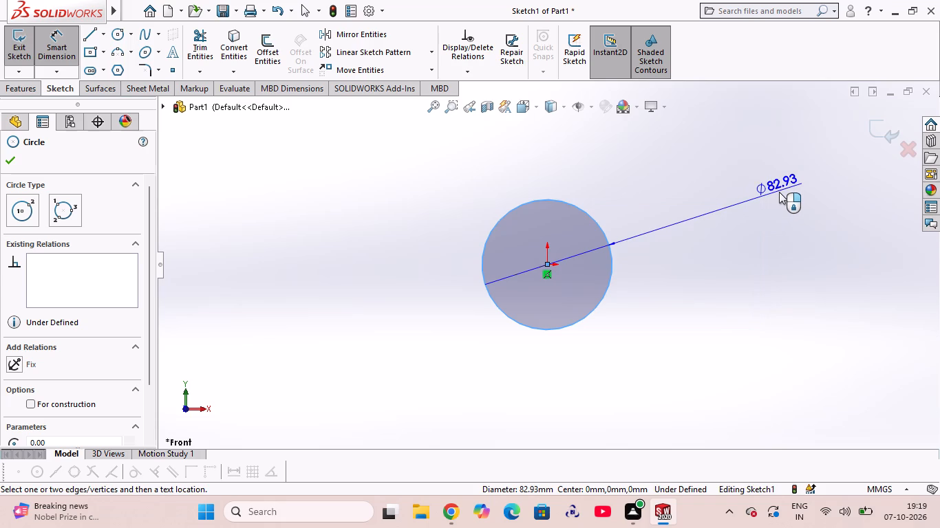
{"action": "key", "text": "6"}
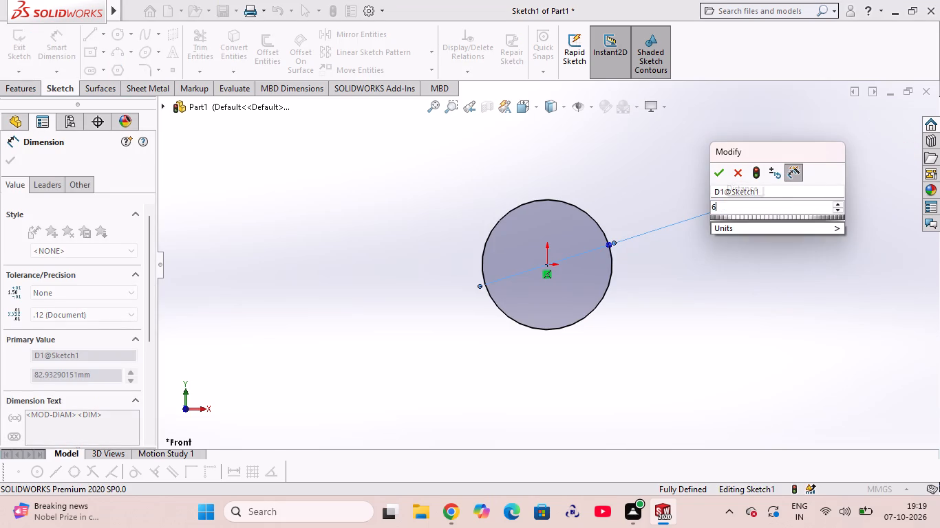
{"action": "key", "text": "5"}
{"action": "key", "text": "Return"}
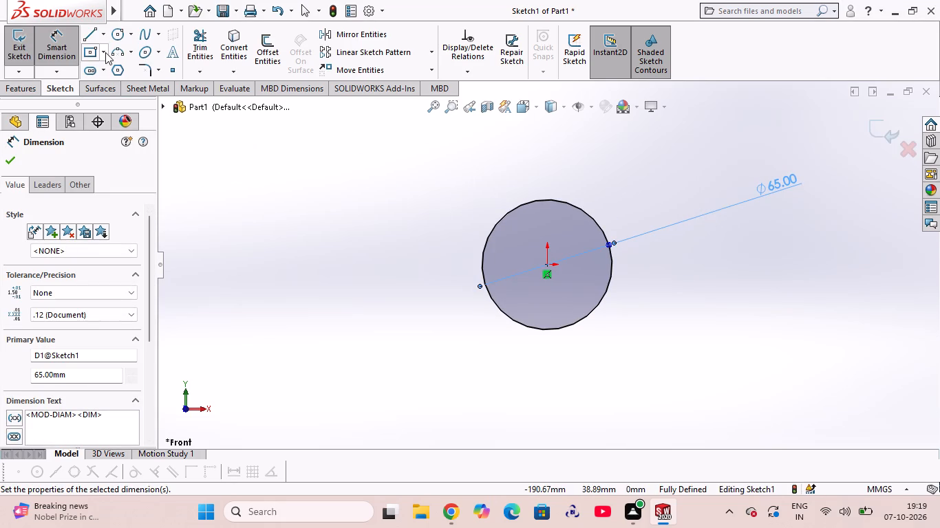
Extrude the circle as a boss with a Blind depth of 34 mm.
{"action": "left_click", "coordinate": [18, 89]}
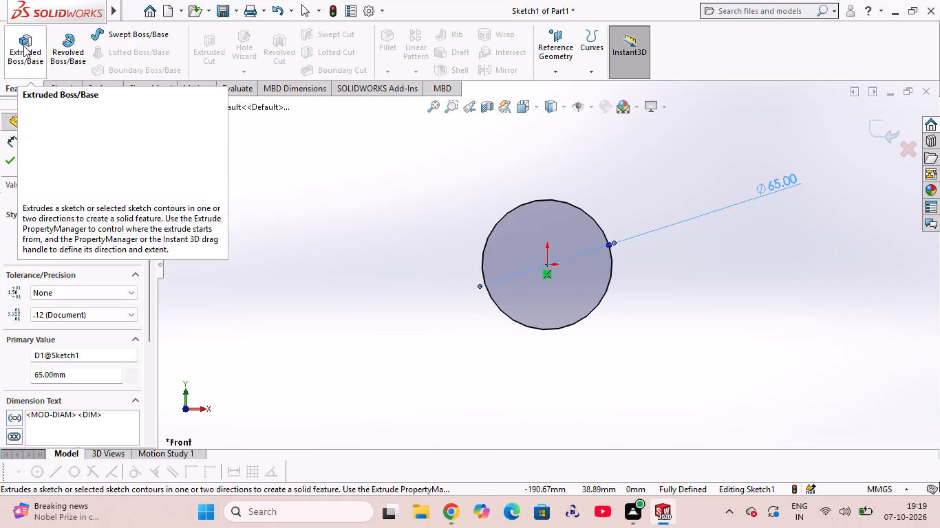
{"action": "left_click", "coordinate": [23, 45]}
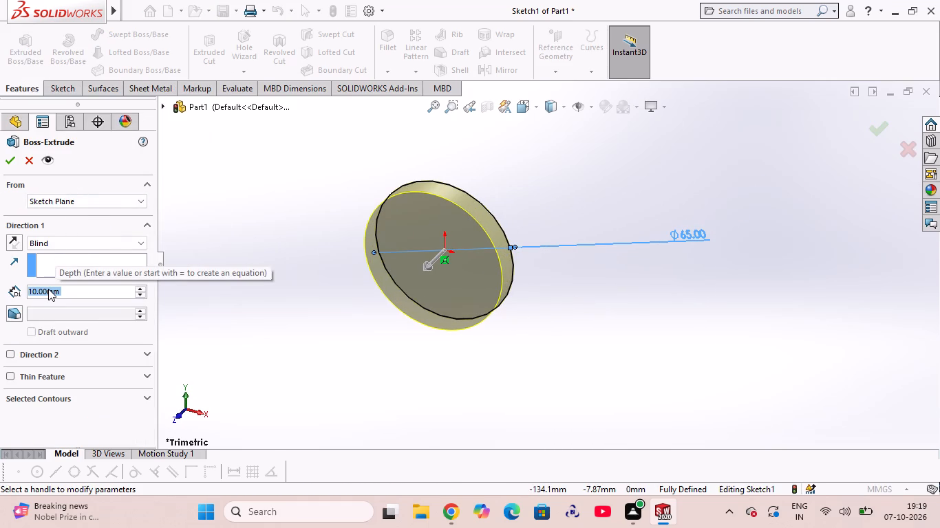
{"action": "type", "text": "34"}
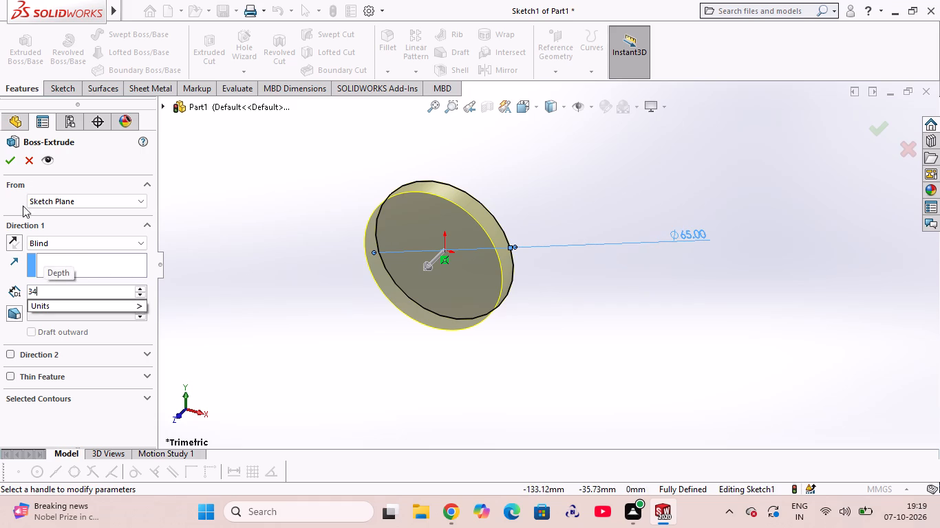
{"action": "left_click", "coordinate": [107, 241]}
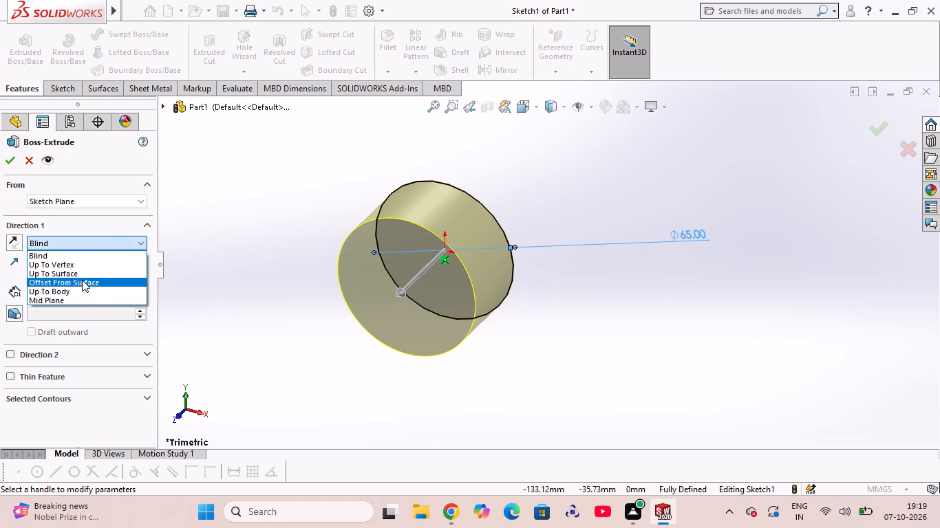
{"action": "left_click", "coordinate": [74, 256]}
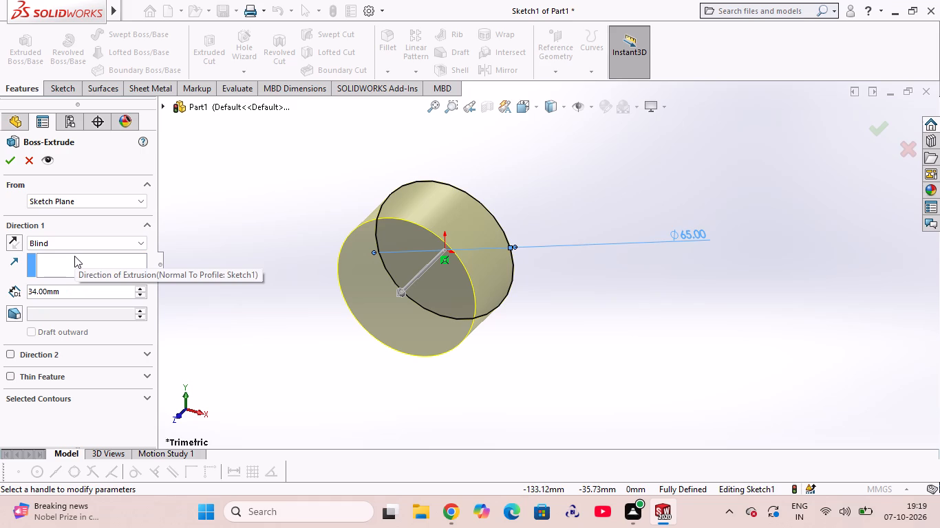
{"action": "left_click", "coordinate": [6, 162]}
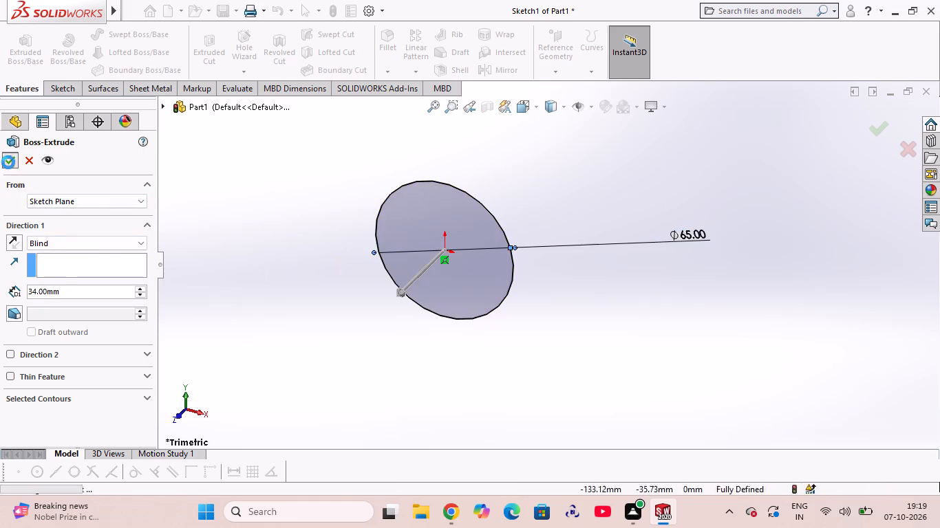
{"action": "left_click", "coordinate": [320, 197]}
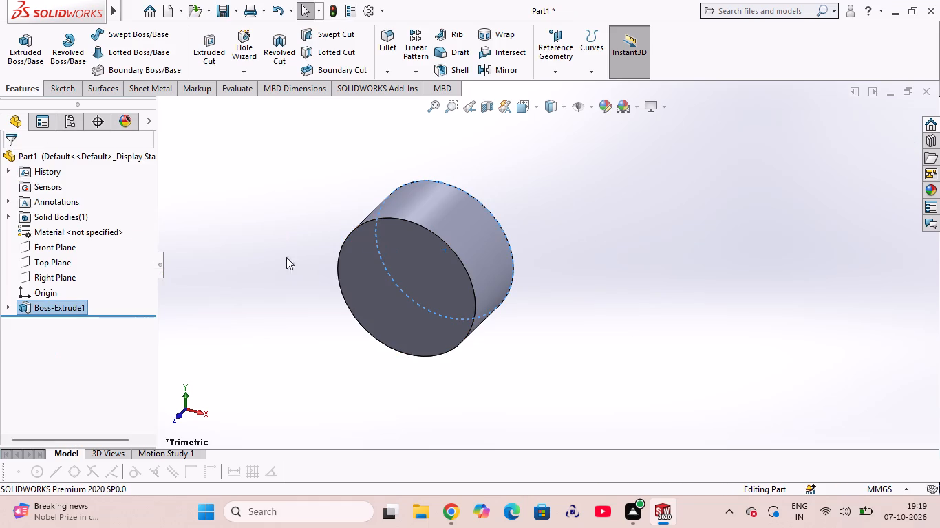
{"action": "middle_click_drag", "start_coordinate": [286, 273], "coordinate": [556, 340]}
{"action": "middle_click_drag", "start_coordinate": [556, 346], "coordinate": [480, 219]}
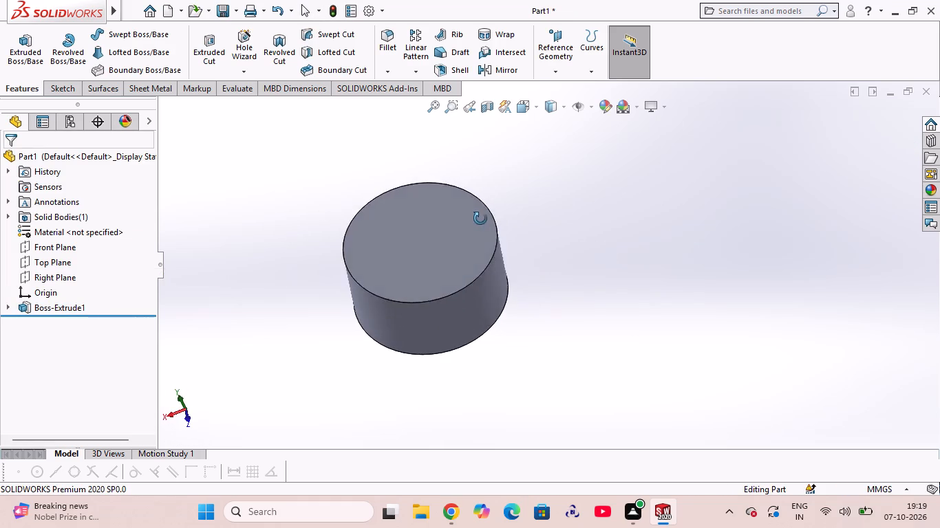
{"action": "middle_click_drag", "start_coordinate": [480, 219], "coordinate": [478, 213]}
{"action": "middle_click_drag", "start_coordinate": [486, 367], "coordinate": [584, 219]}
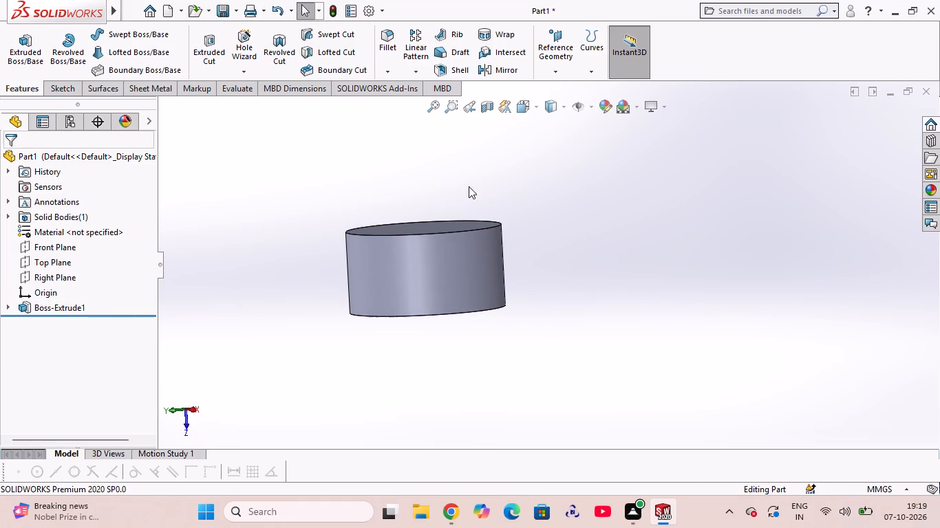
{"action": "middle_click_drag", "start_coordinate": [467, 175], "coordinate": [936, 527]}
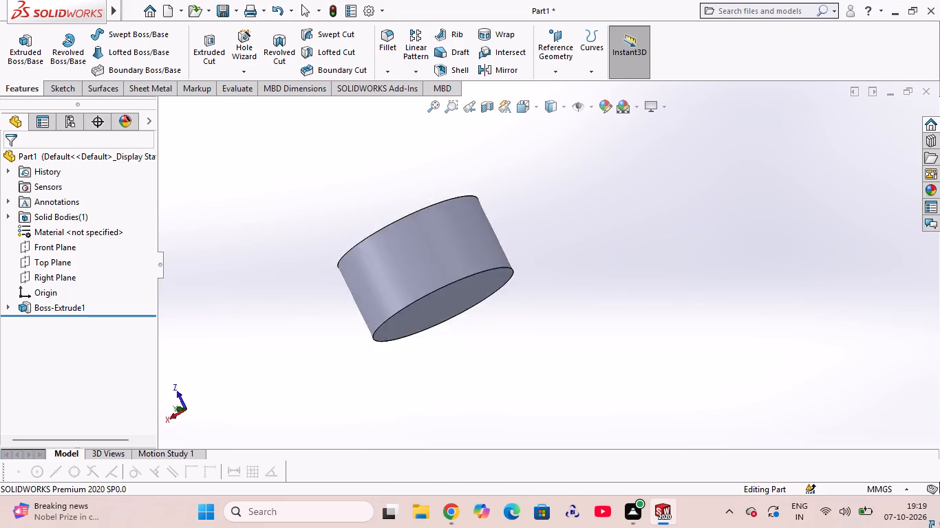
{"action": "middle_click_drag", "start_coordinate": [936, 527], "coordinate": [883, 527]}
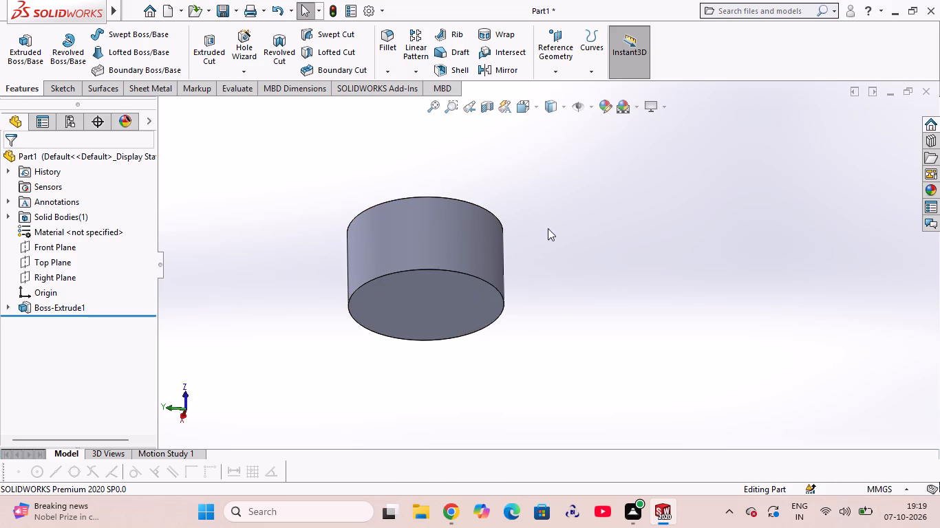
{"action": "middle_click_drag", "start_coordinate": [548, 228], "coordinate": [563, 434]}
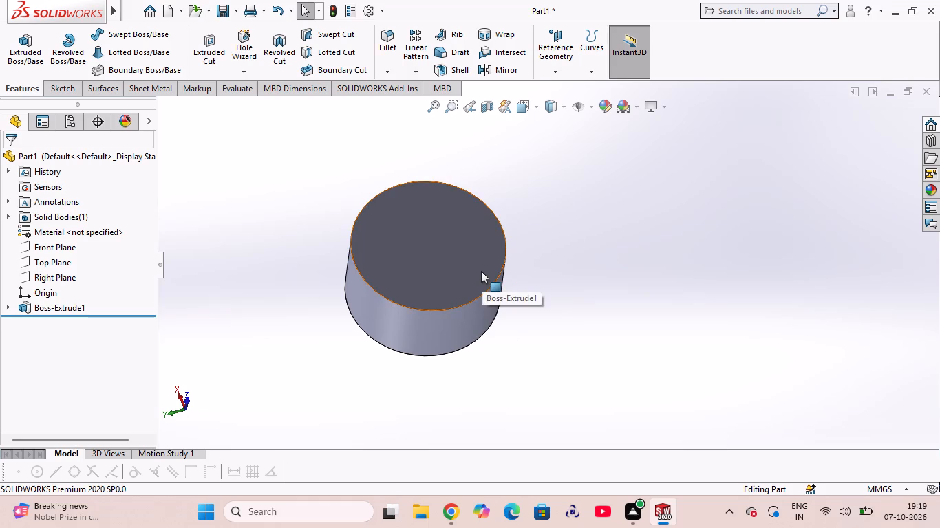
Start a sketch on the Top Plane and draw a center rectangle within the cylinder's outline, centred about 17.5 mm directly below the origin.
{"action": "left_click", "coordinate": [66, 82]}
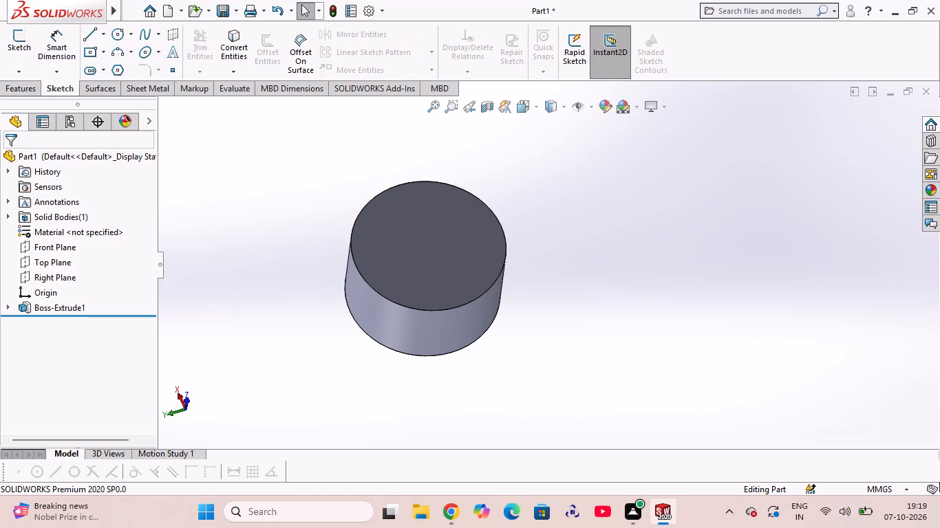
{"action": "left_click", "coordinate": [55, 250]}
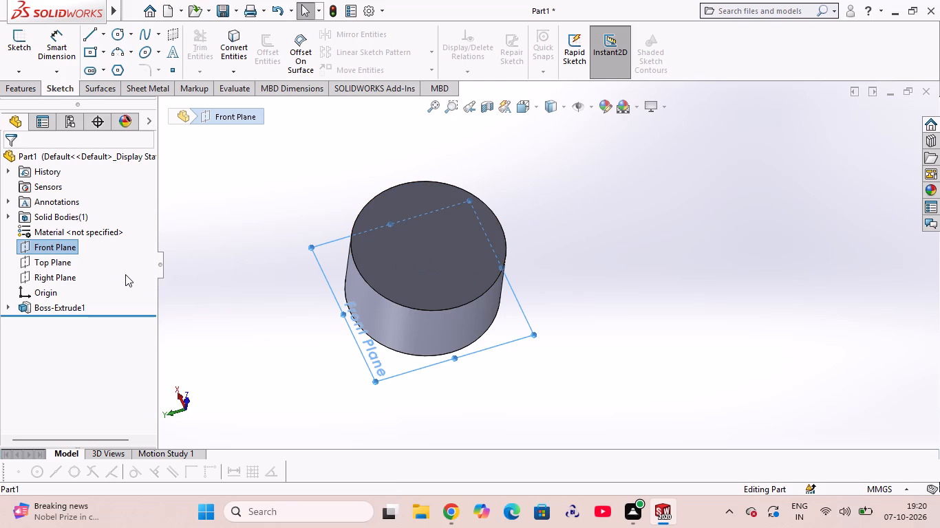
{"action": "left_click", "coordinate": [259, 183]}
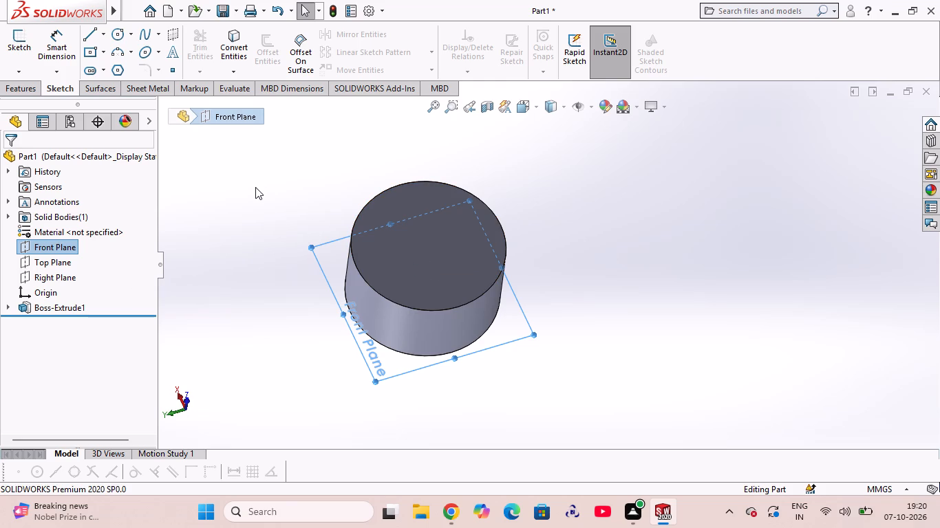
{"action": "left_click", "coordinate": [44, 263]}
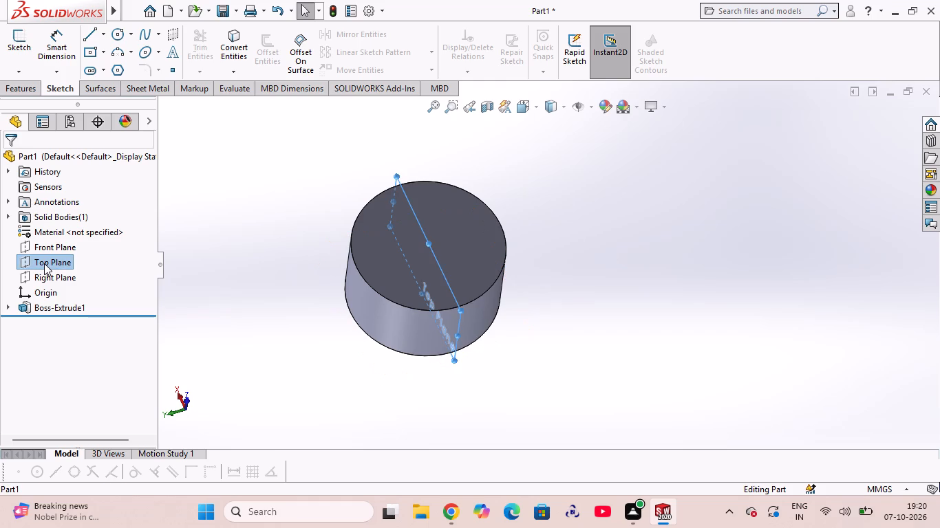
{"action": "left_click", "coordinate": [16, 44]}
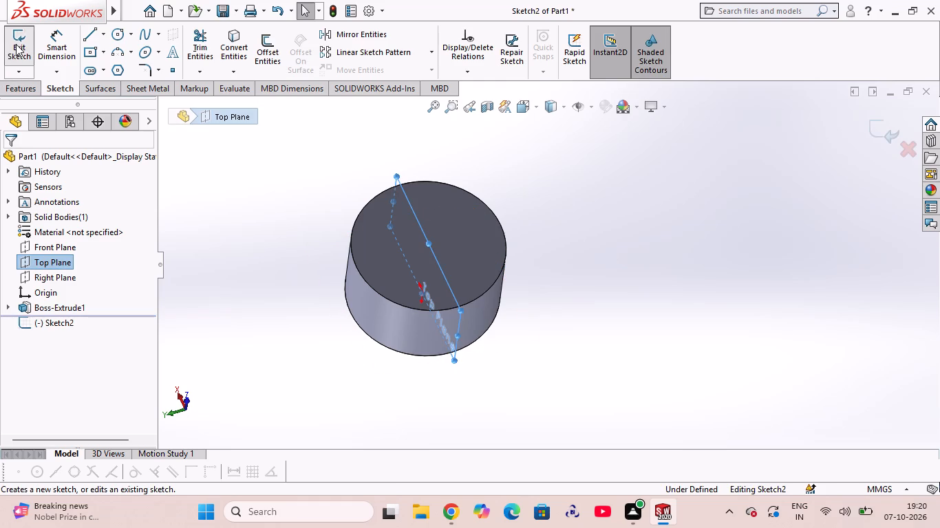
{"action": "key", "text": "ctrl+8"}
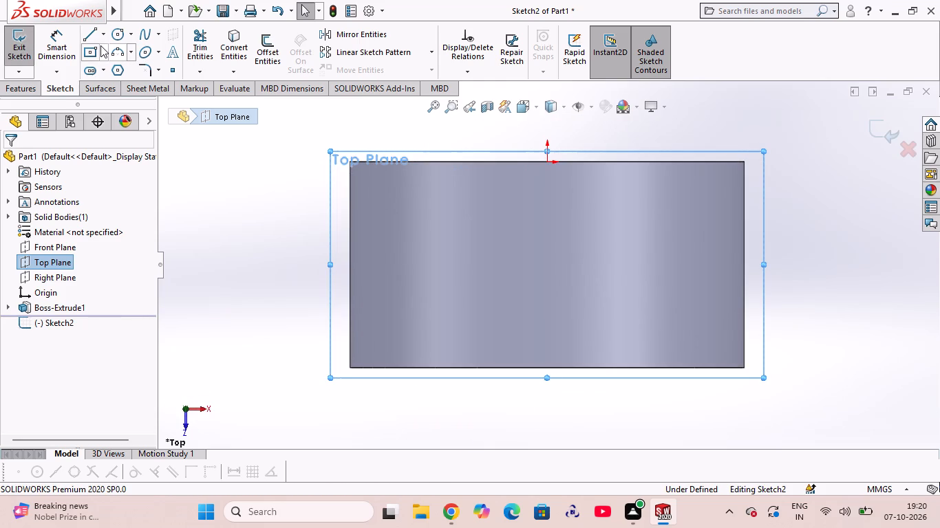
{"action": "left_click", "coordinate": [100, 45]}
{"action": "left_click", "coordinate": [105, 82]}
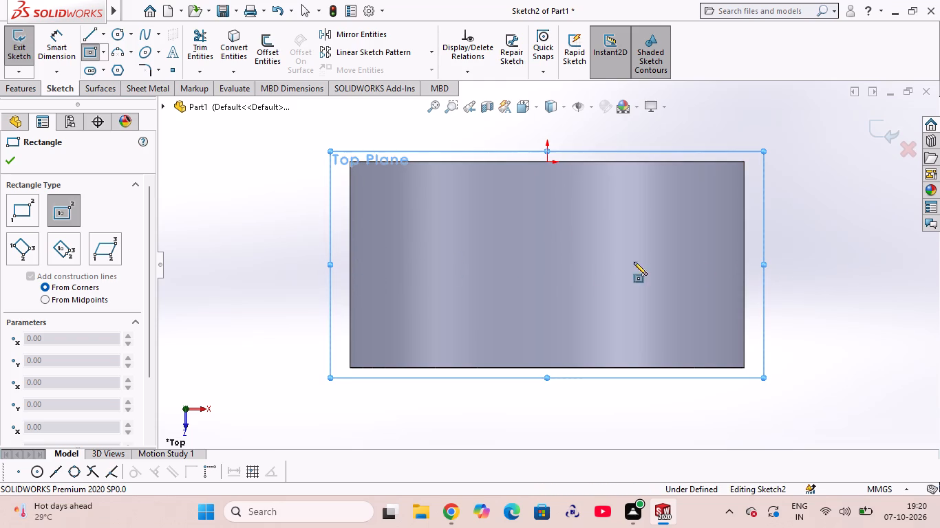
{"action": "left_click", "coordinate": [549, 267]}
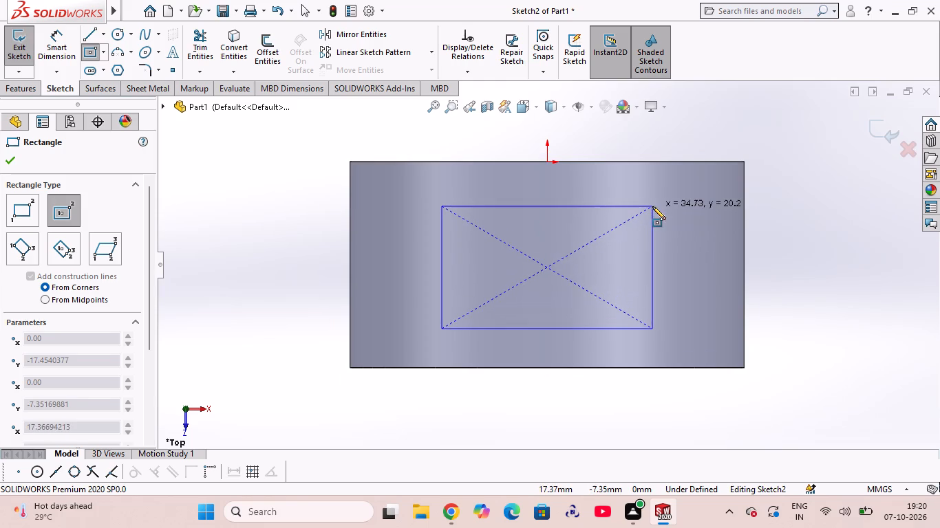
{"action": "left_click", "coordinate": [682, 198]}
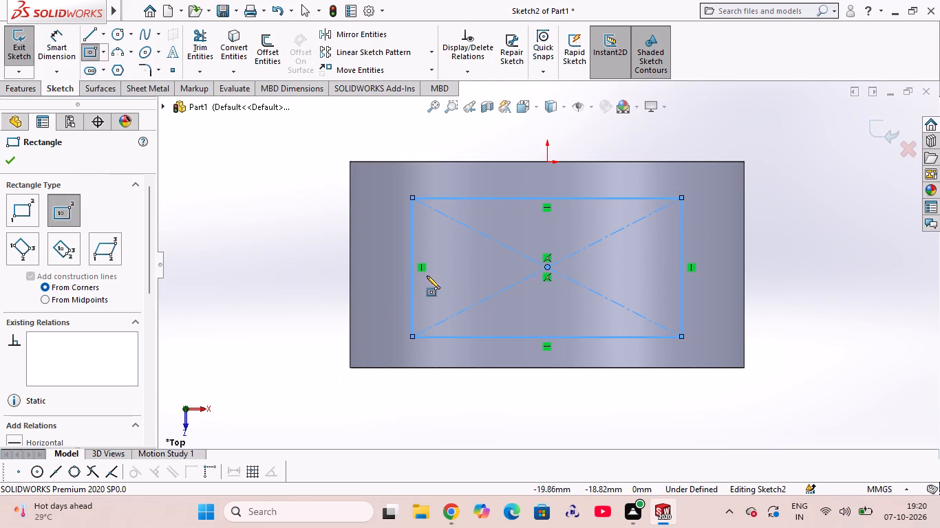
{"action": "key", "text": "Escape"}
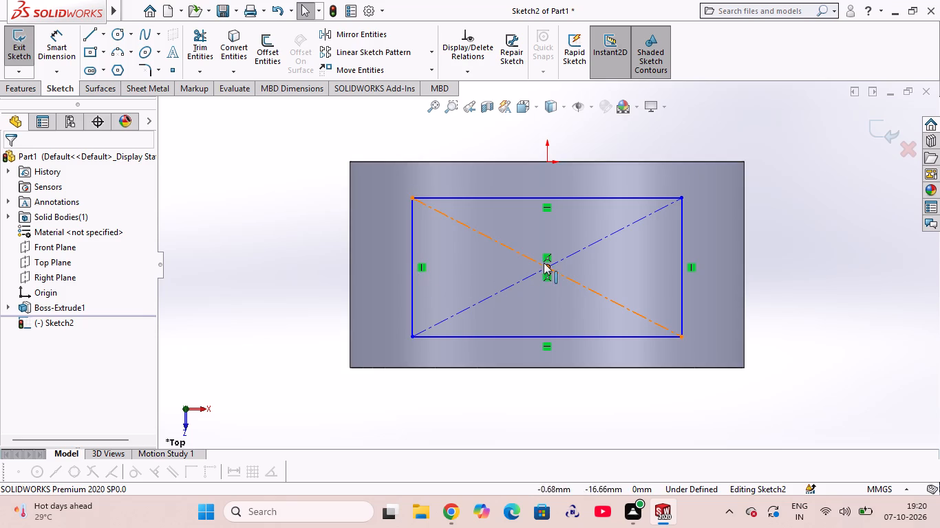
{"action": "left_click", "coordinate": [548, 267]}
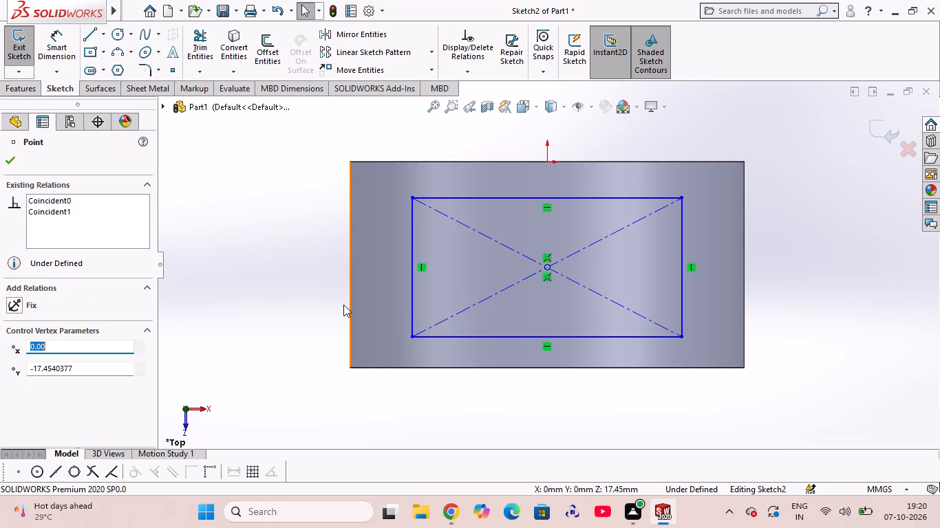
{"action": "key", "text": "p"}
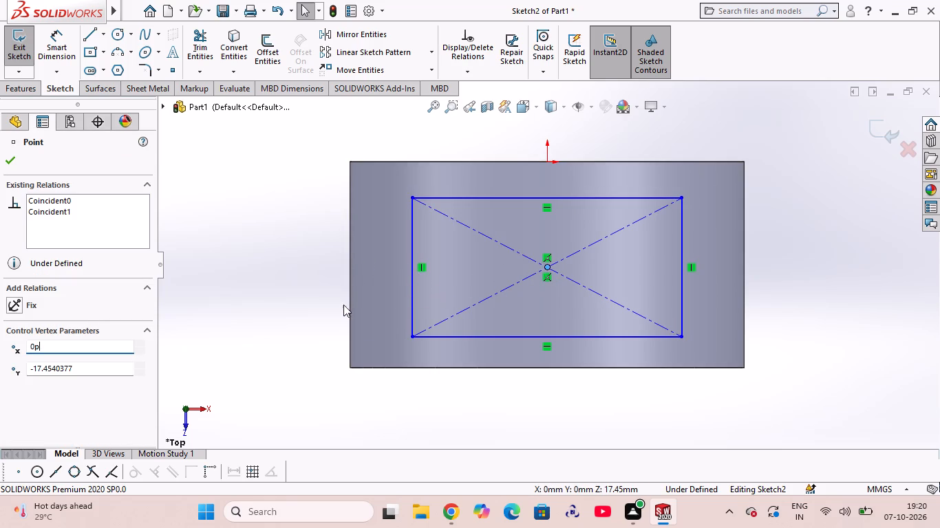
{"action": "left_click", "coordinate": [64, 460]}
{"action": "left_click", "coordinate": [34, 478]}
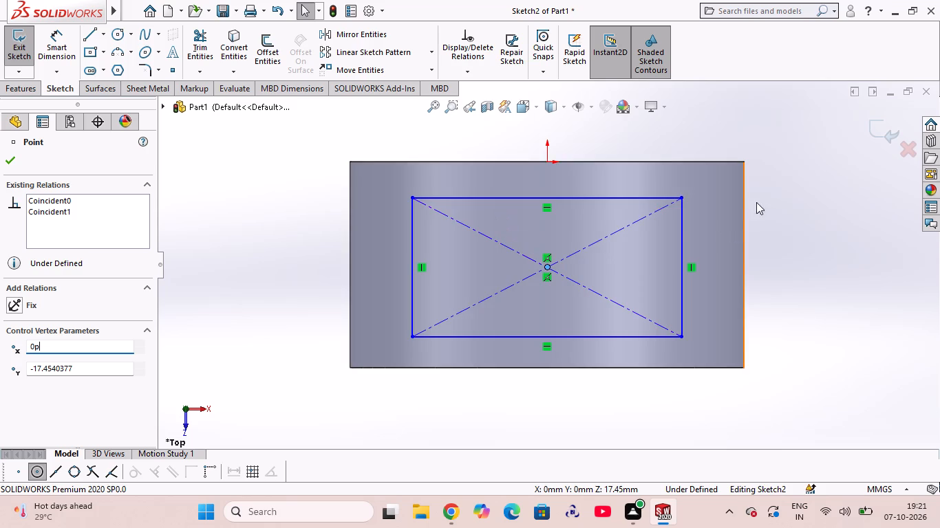
Dimension the center rectangle as 45 mm wide and 25 mm high.
{"action": "left_click", "coordinate": [67, 49]}
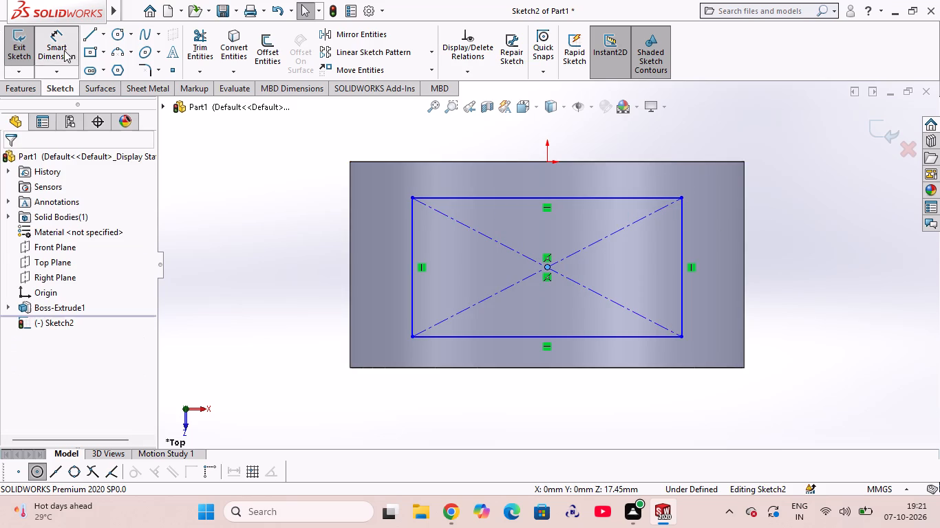
{"action": "left_click", "coordinate": [471, 200]}
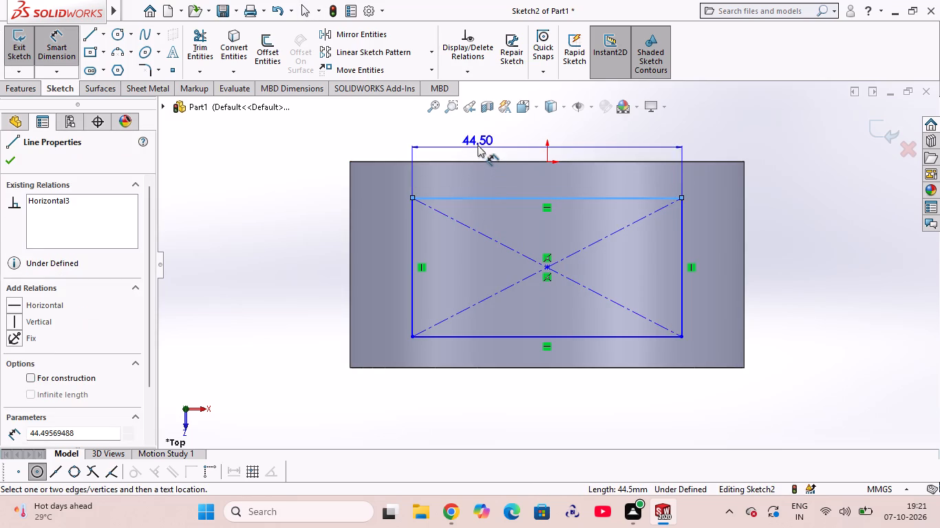
{"action": "left_click", "coordinate": [478, 145]}
{"action": "type", "text": "45"}
{"action": "key", "text": "Return"}
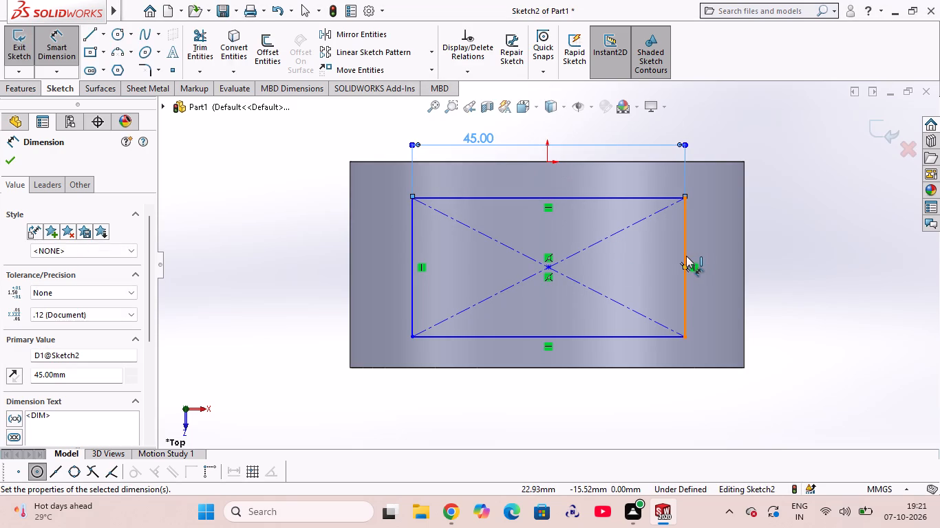
{"action": "left_click", "coordinate": [686, 256]}
{"action": "left_click", "coordinate": [784, 261]}
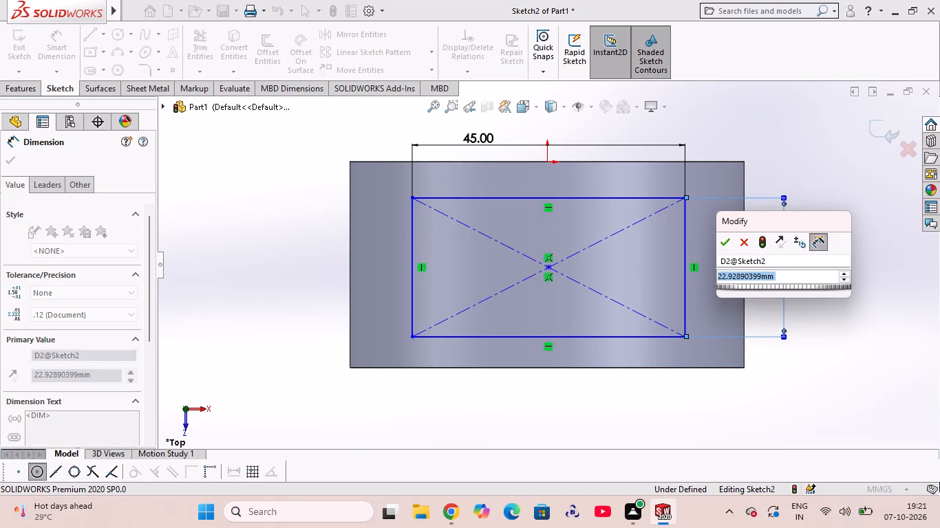
{"action": "type", "text": "25"}
{"action": "key", "text": "Return"}
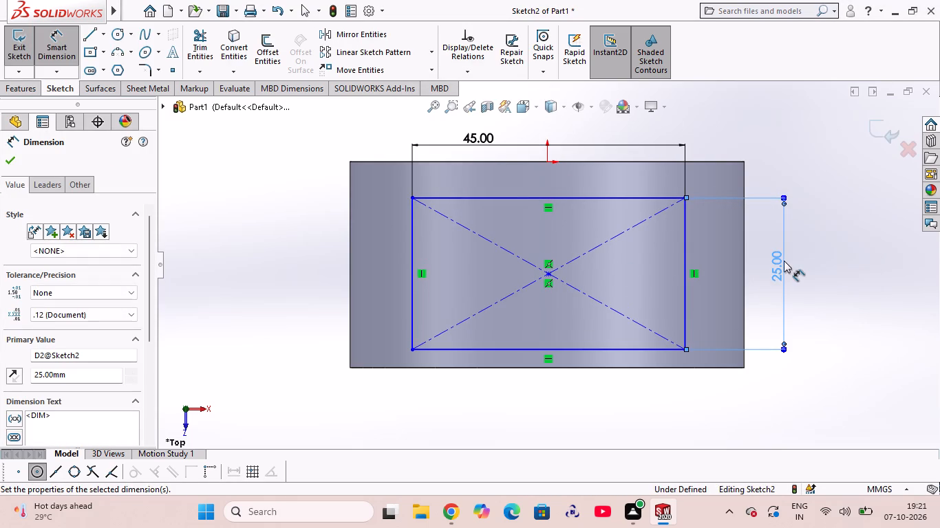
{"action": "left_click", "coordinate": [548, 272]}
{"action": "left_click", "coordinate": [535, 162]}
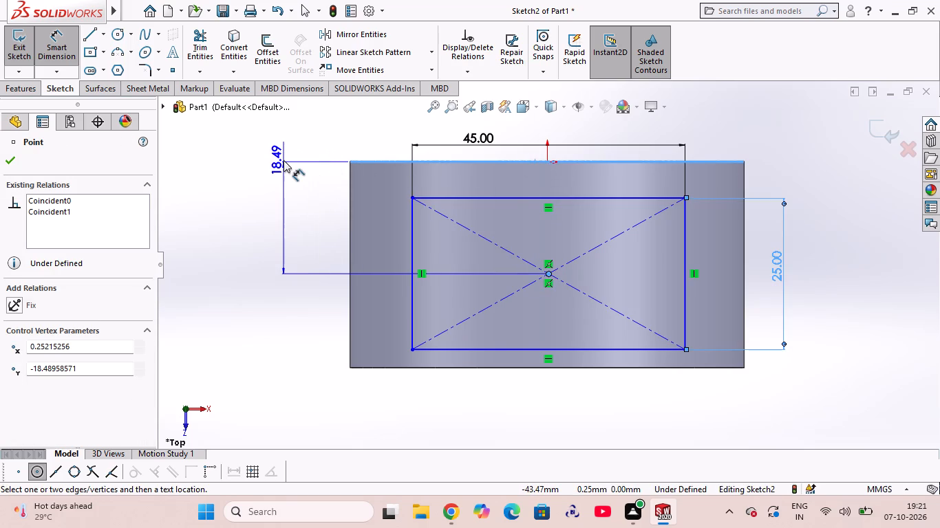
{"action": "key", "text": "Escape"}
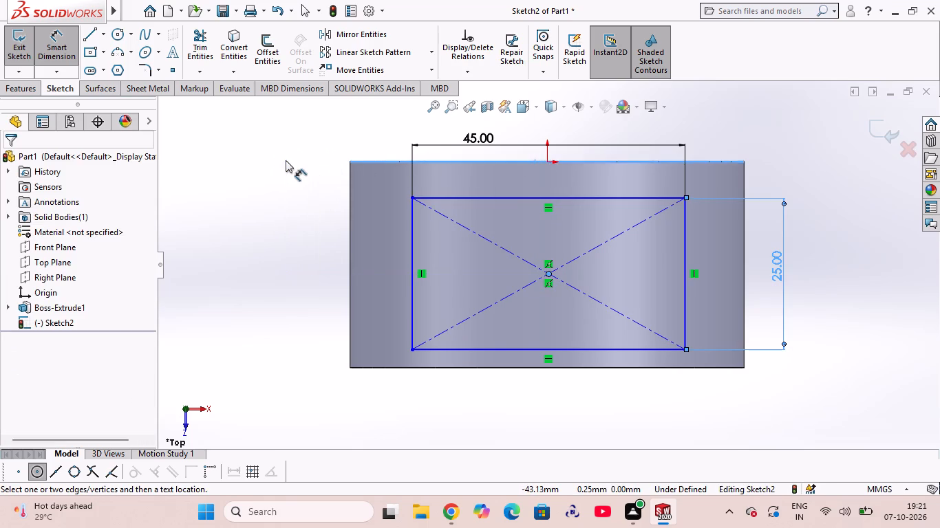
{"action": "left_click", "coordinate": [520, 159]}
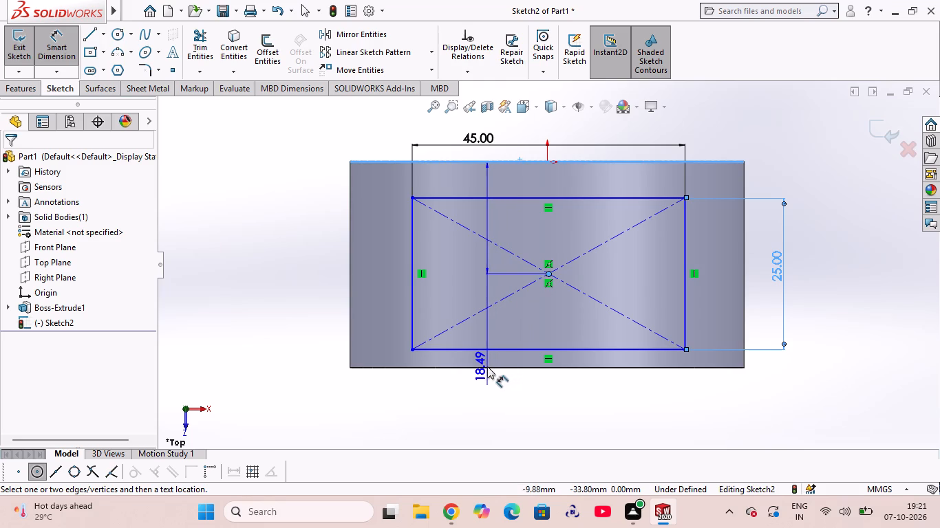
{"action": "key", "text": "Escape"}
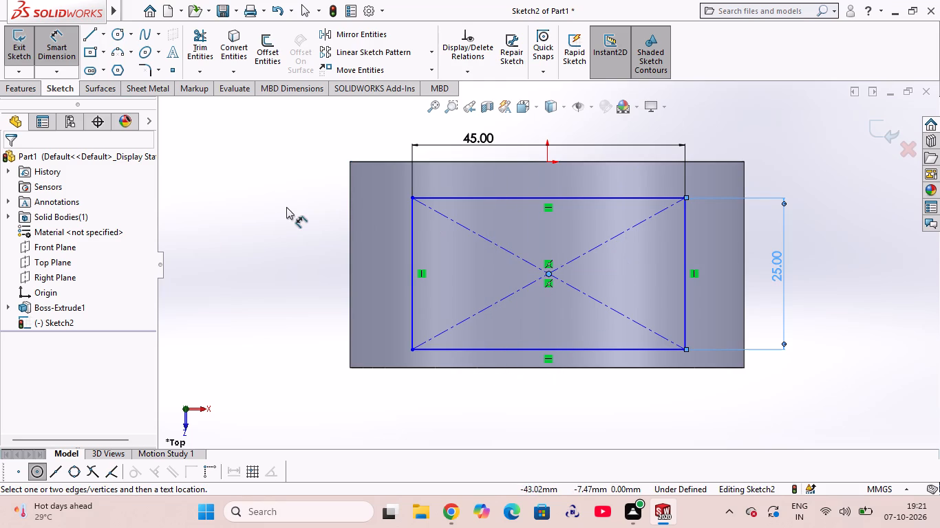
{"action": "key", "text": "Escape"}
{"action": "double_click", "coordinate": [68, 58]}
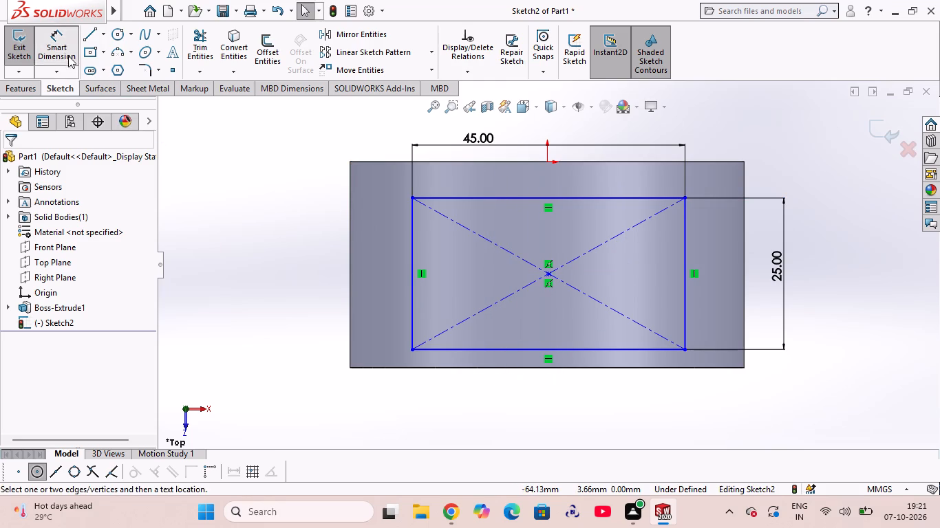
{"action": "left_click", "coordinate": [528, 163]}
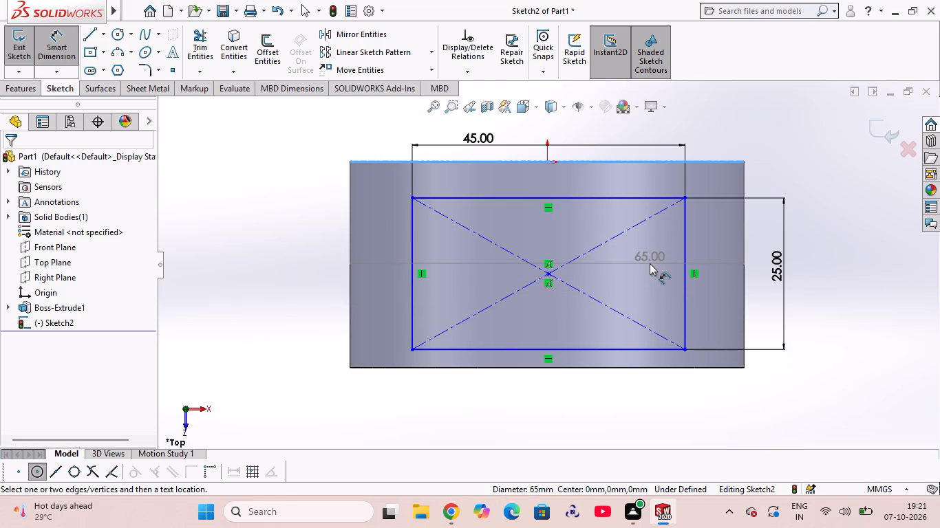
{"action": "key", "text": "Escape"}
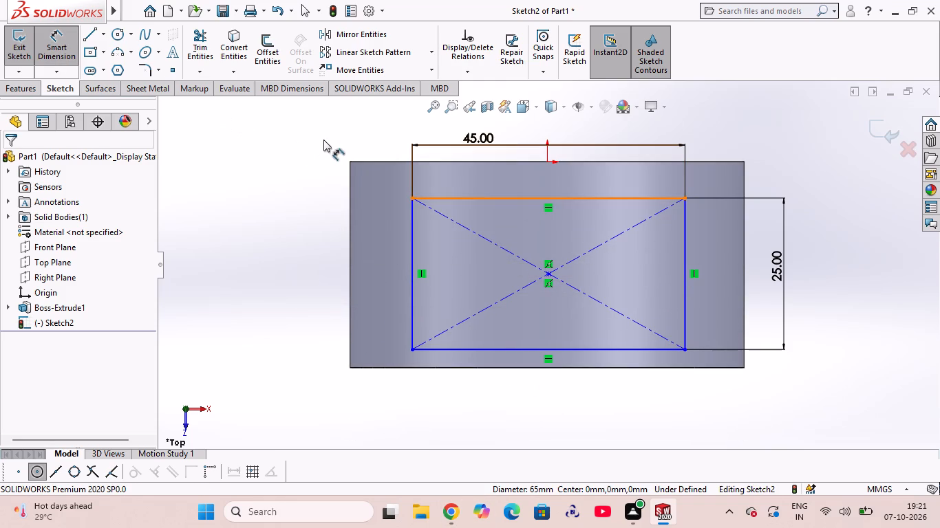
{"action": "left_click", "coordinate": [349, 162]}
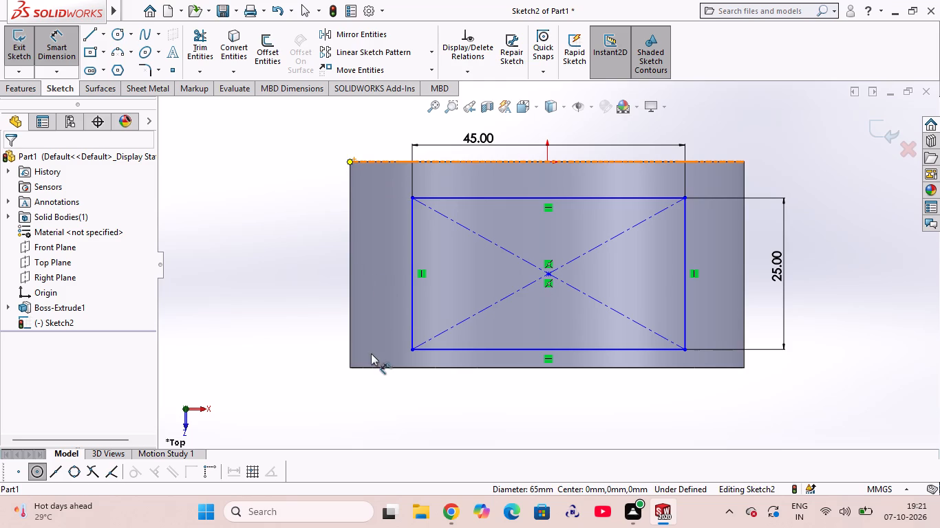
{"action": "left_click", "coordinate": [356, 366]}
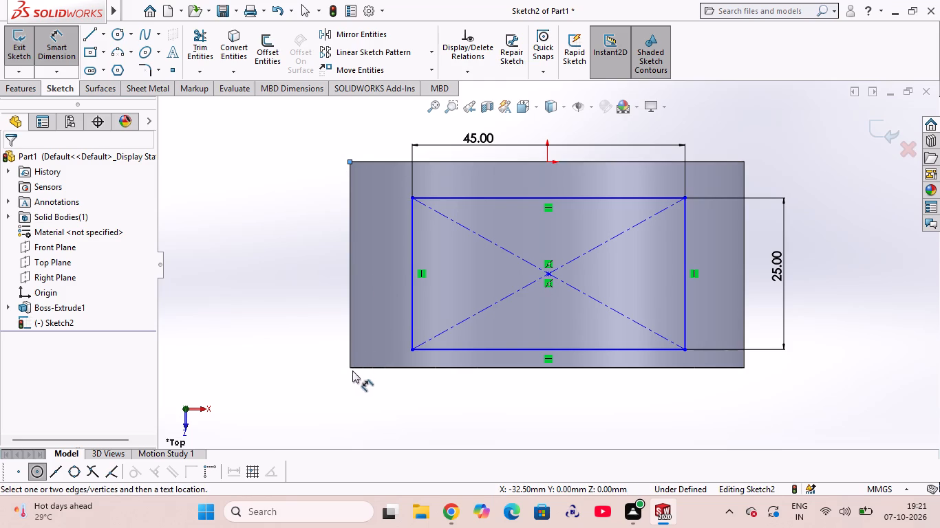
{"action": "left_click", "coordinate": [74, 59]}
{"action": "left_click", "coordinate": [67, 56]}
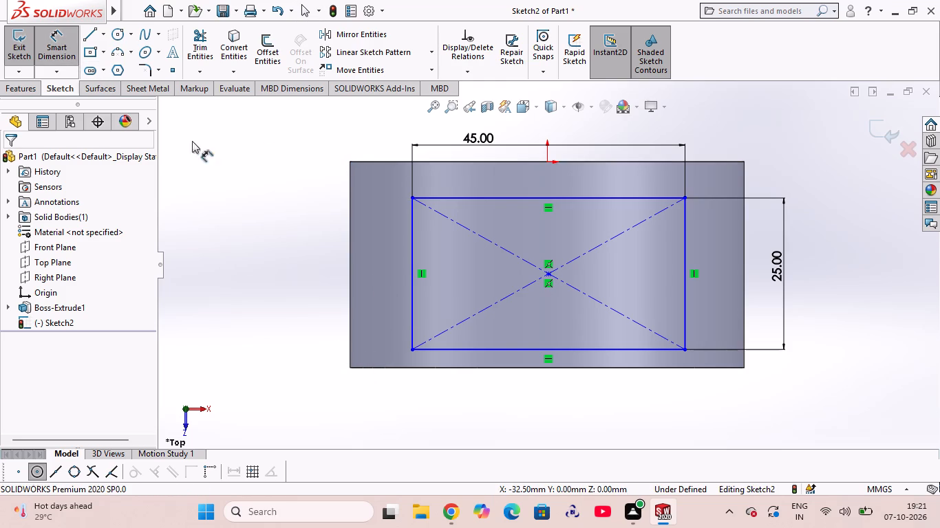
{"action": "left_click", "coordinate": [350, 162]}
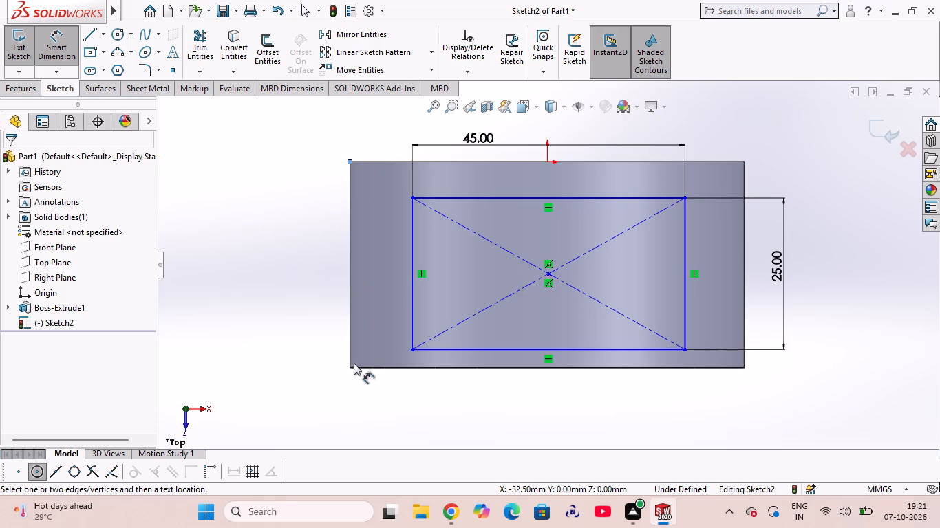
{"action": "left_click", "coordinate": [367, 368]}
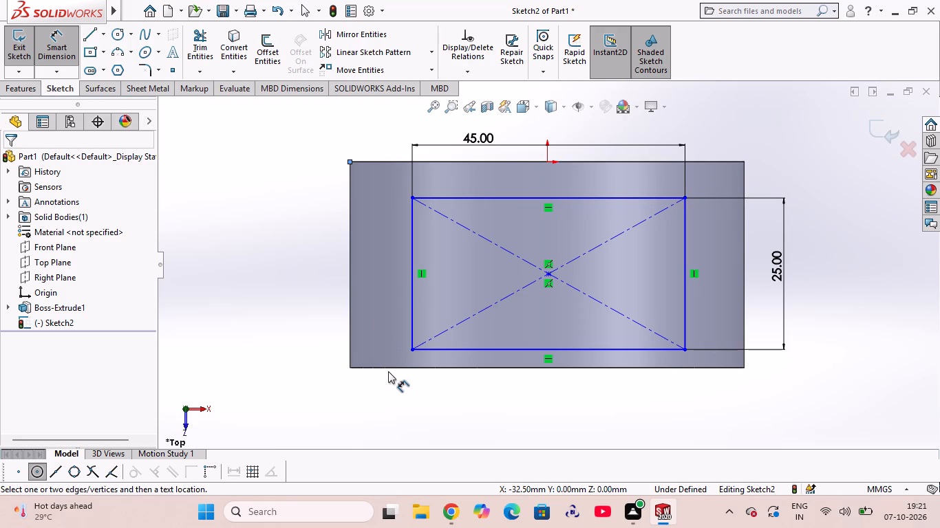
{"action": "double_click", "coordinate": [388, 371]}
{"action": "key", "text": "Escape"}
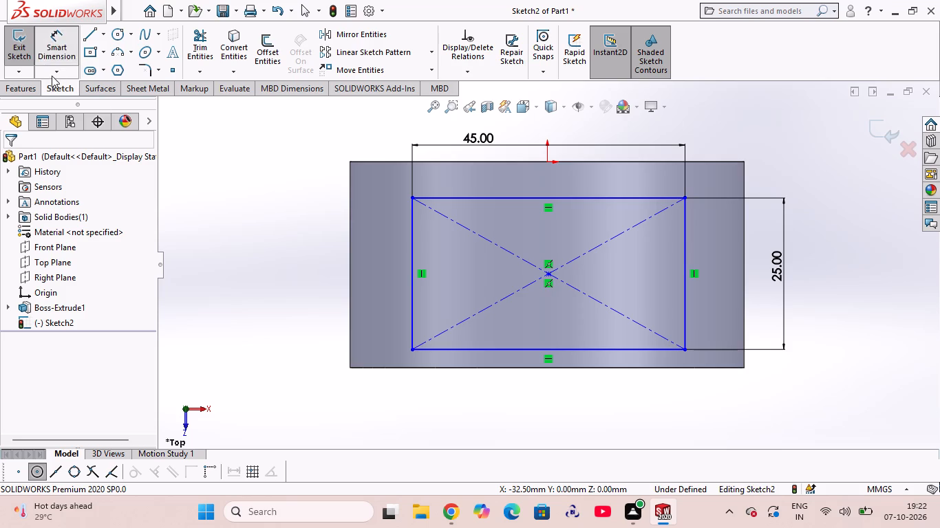
Dimension the vertical distance from the cylinder edge at the origin to the rectangle's centre point as 15 mm.
{"action": "left_click", "coordinate": [548, 274]}
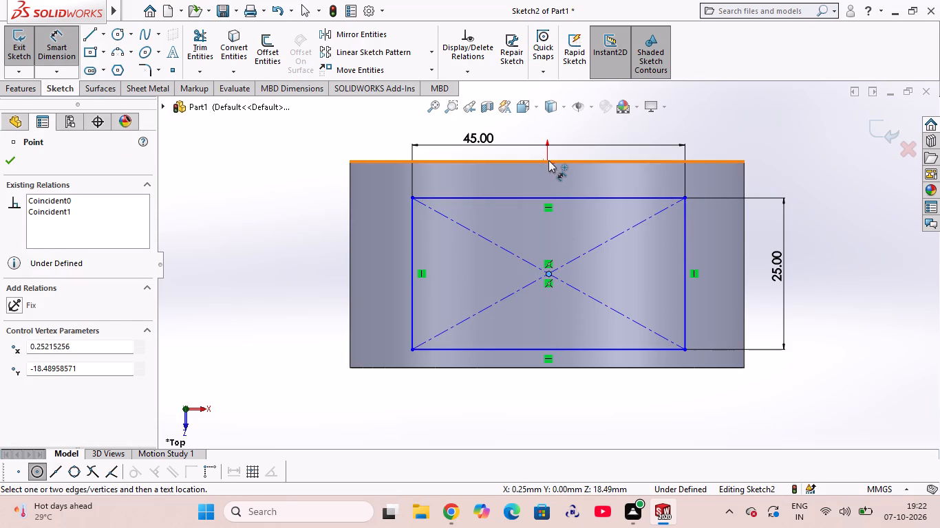
{"action": "left_click", "coordinate": [548, 160]}
{"action": "left_click", "coordinate": [275, 186]}
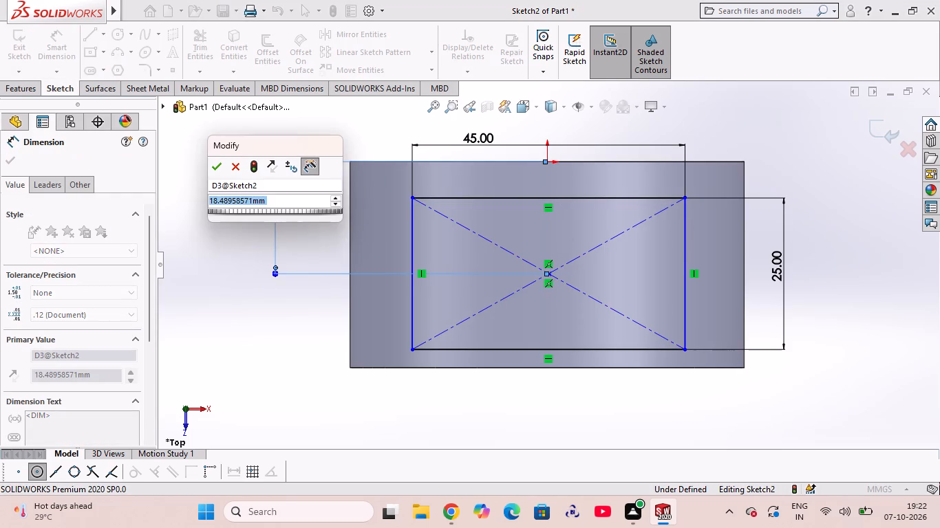
{"action": "type", "text": "15"}
{"action": "key", "text": "Return"}
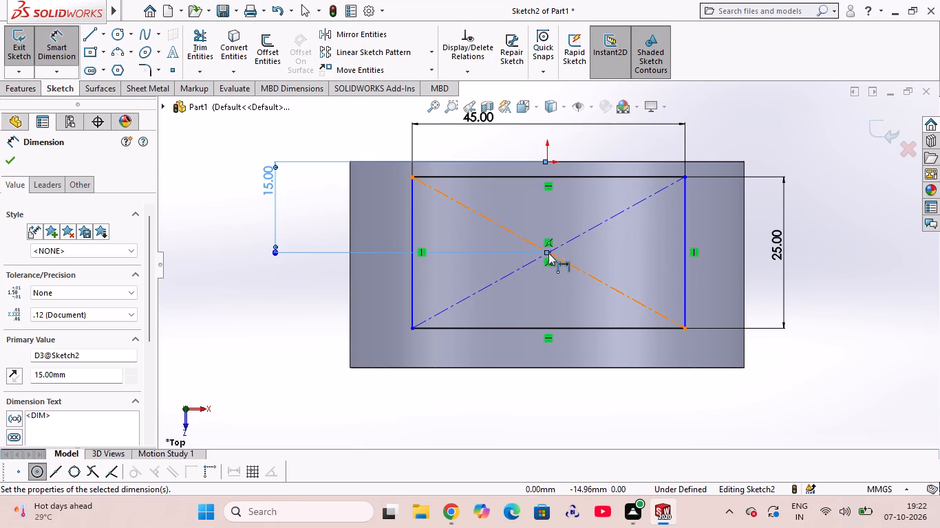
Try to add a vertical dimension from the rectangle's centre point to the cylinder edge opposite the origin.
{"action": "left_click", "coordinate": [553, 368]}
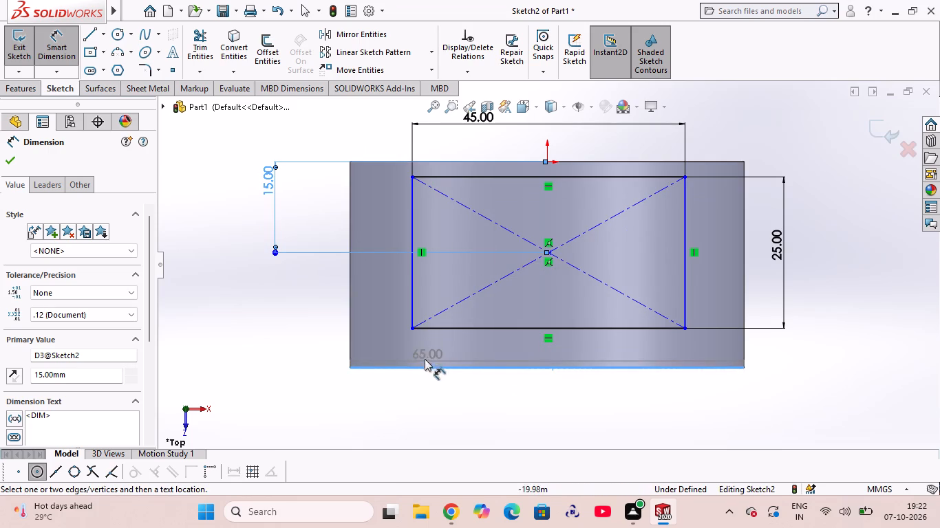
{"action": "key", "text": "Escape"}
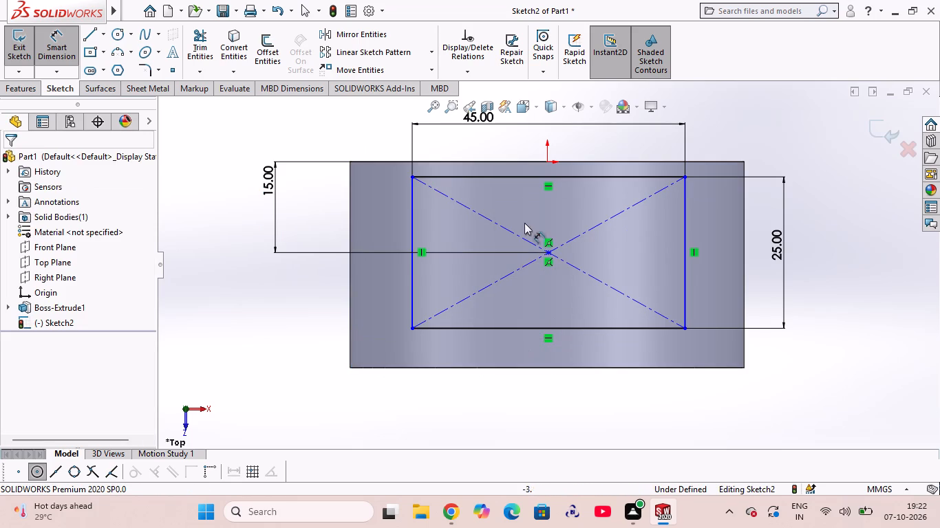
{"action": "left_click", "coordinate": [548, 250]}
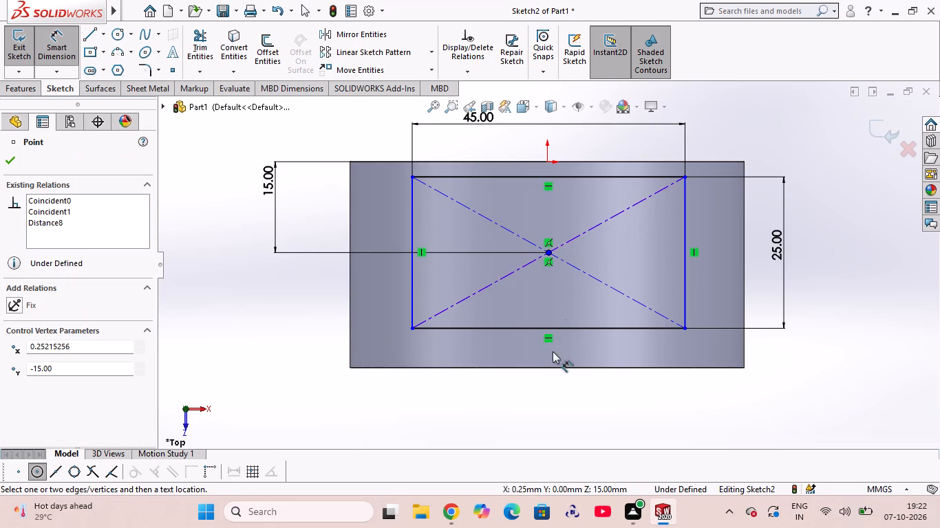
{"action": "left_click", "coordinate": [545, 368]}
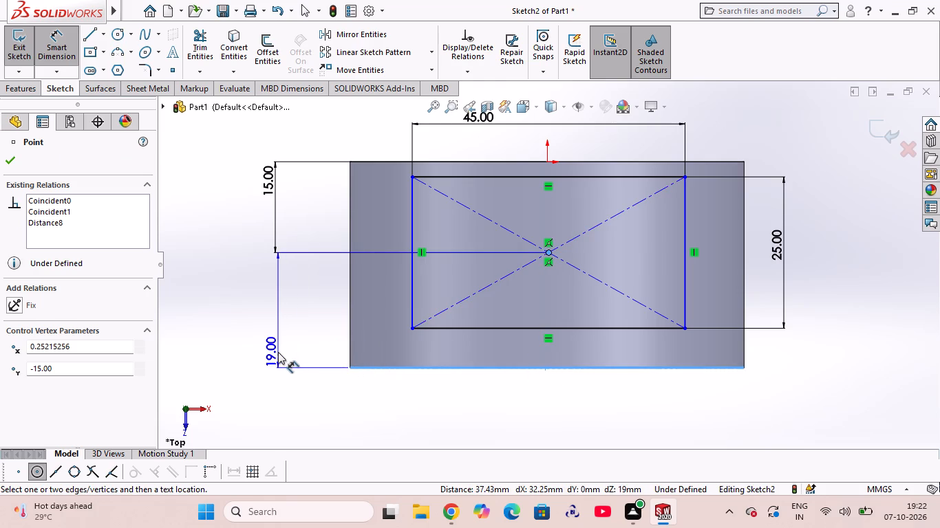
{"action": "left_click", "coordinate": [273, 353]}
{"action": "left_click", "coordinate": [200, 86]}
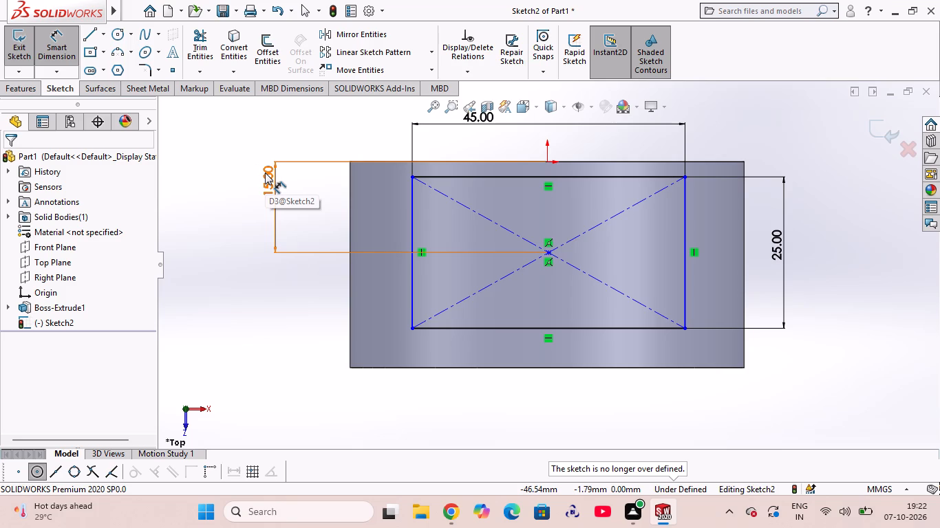
Set the vertical distance from the origin-side cylinder edge to the rectangle's centre to 17 mm.
{"action": "double_click", "coordinate": [270, 184]}
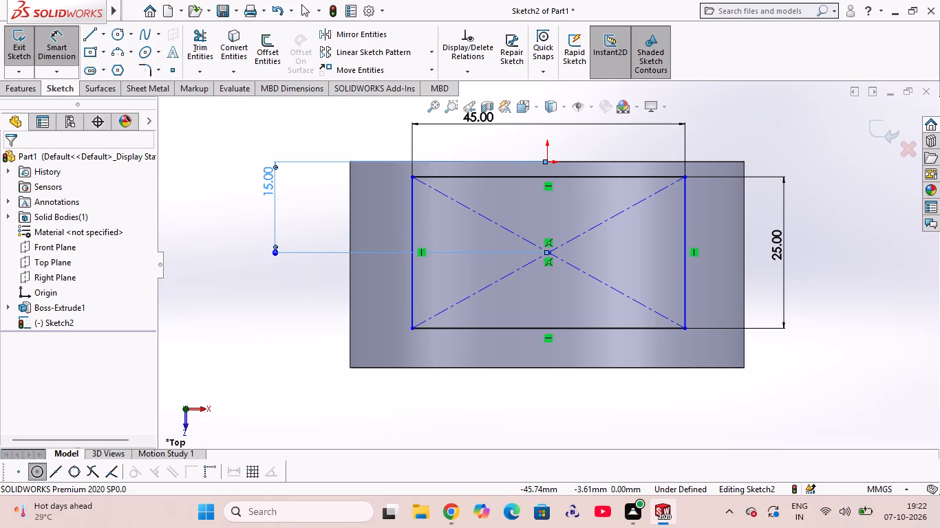
{"action": "type", "text": "17"}
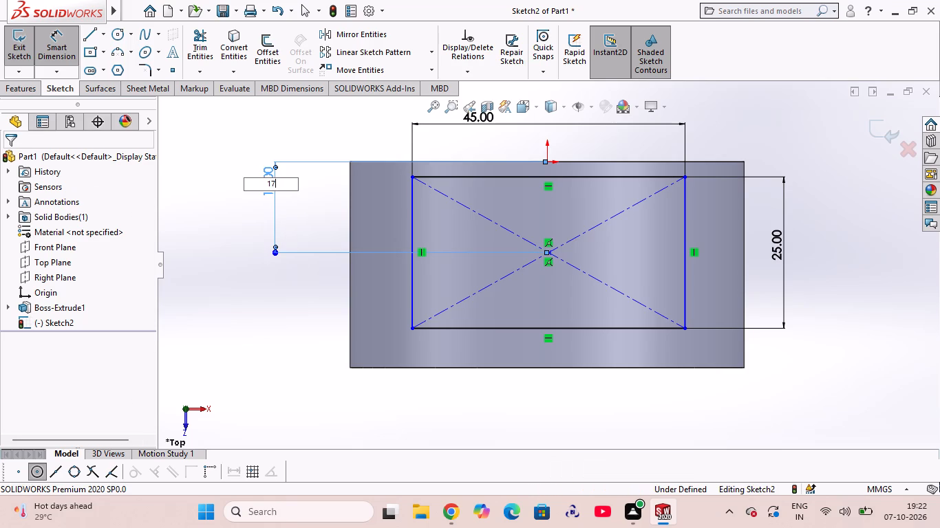
{"action": "key", "text": "Return"}
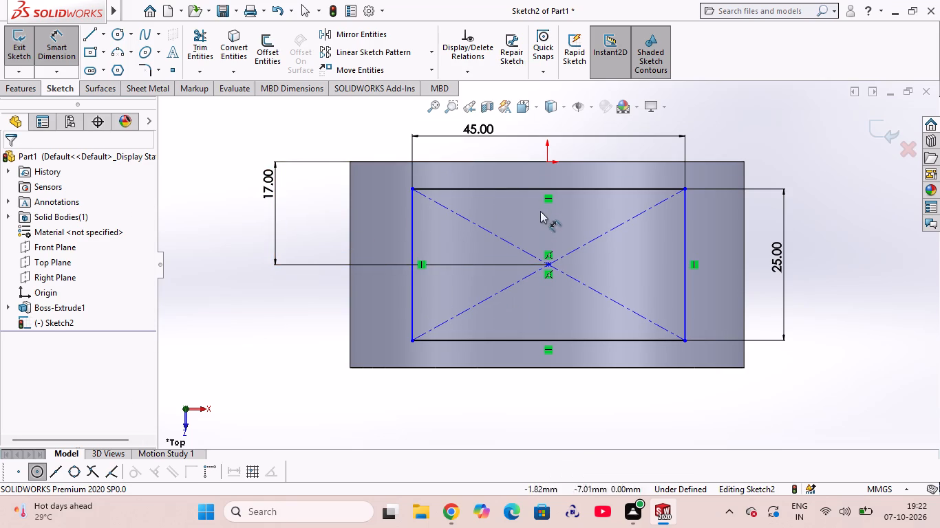
Dimension the horizontal distance from the rectangle's centre point to the cylinder's left side edge, placing it below the cylinder.
{"action": "left_click", "coordinate": [549, 265]}
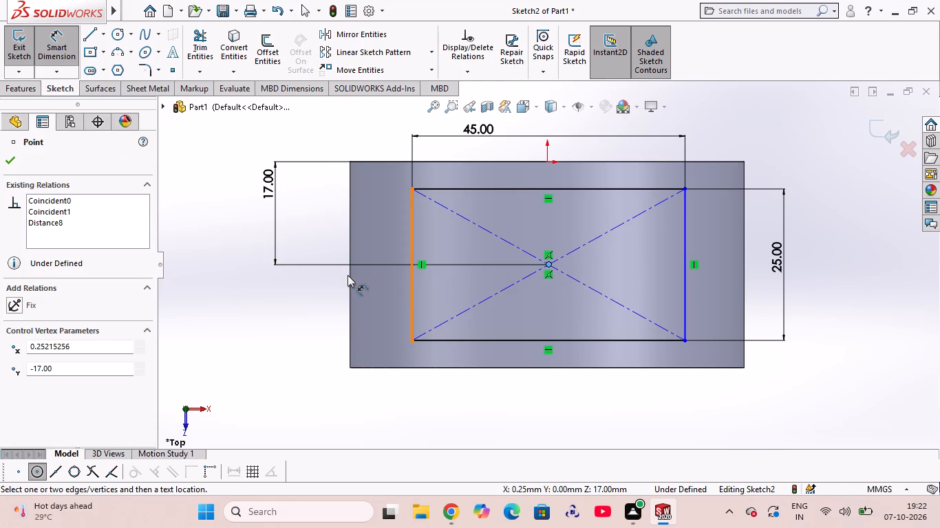
{"action": "left_click", "coordinate": [350, 277]}
{"action": "left_click_drag", "start_coordinate": [350, 277], "coordinate": [333, 363]}
{"action": "left_click", "coordinate": [369, 416]}
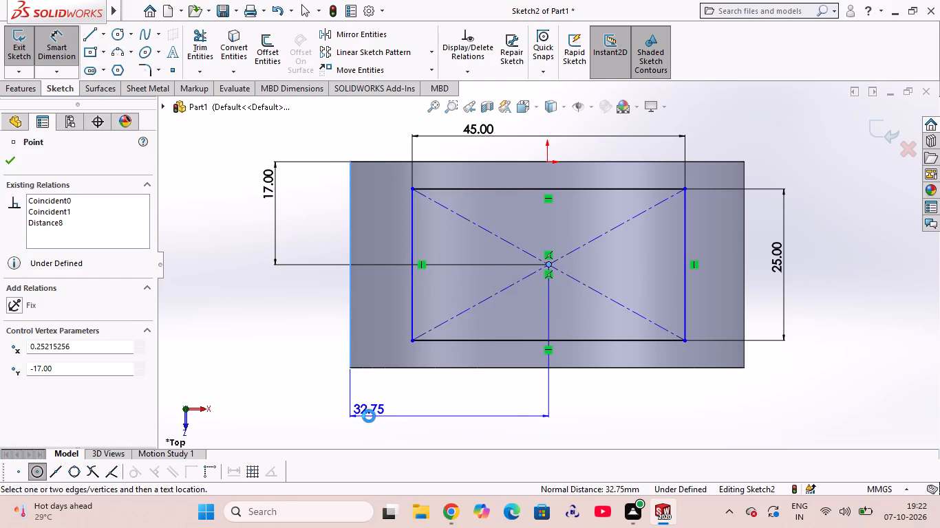
{"action": "key", "text": "Return"}
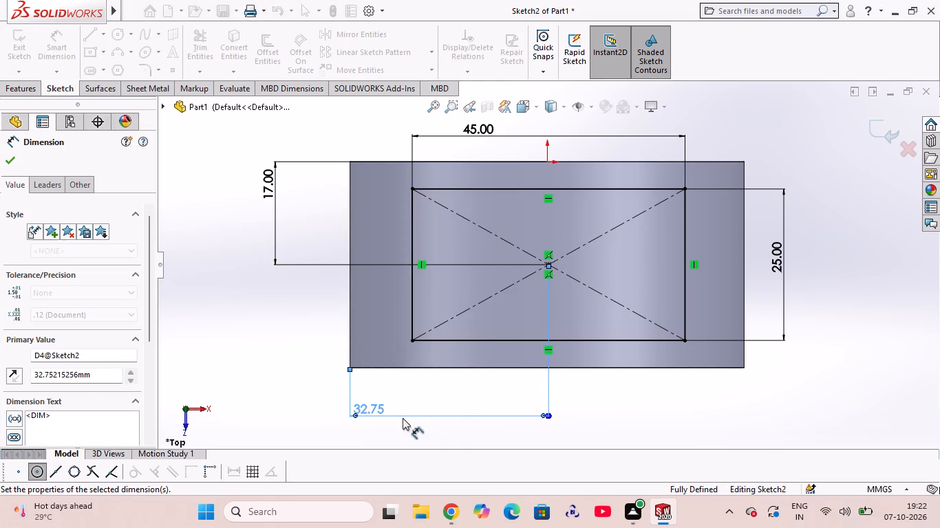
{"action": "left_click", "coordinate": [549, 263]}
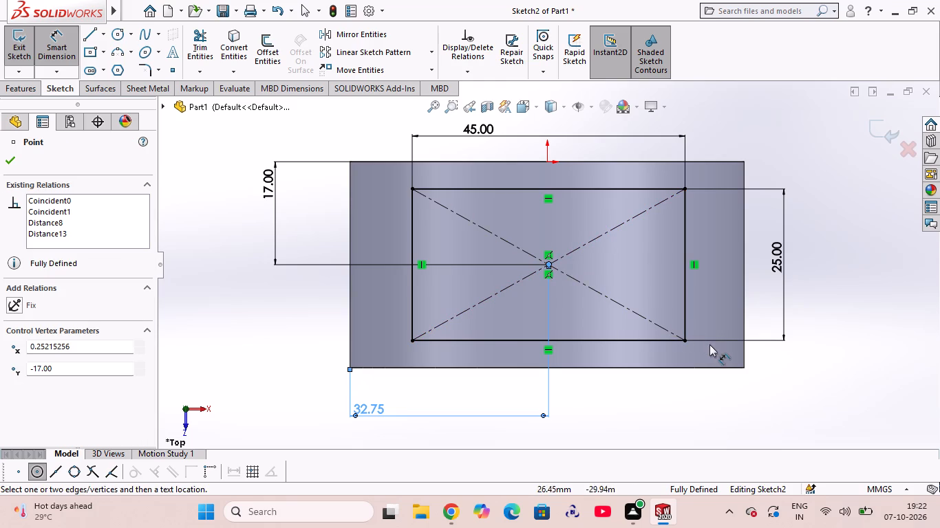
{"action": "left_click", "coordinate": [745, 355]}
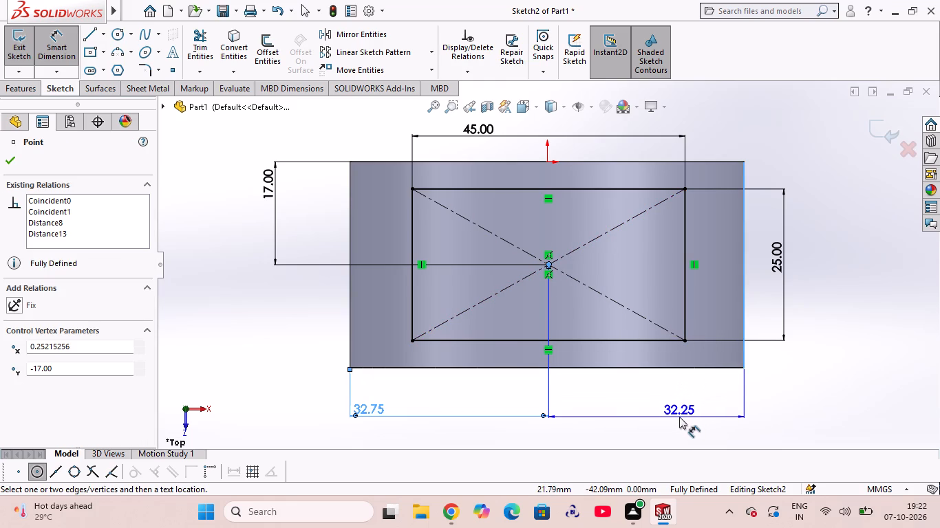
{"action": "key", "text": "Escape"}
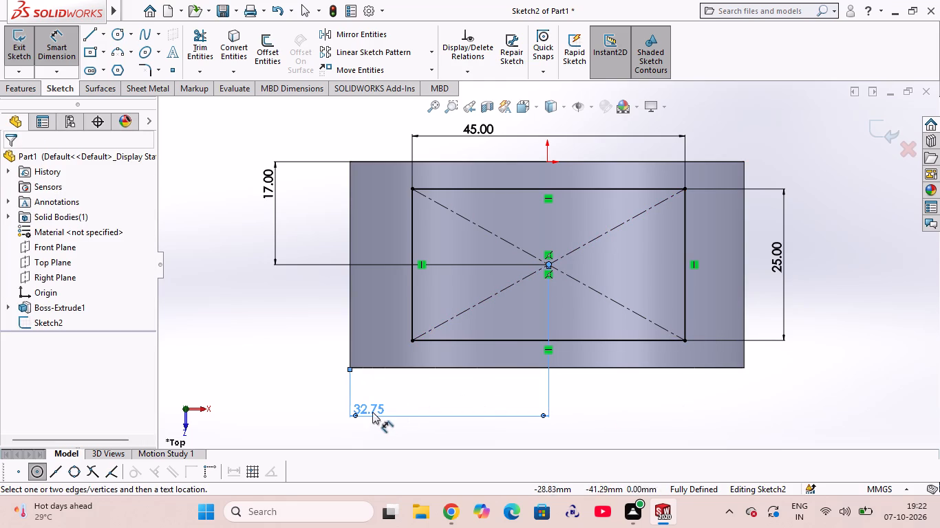
Set the horizontal distance from the cylinder's left side edge to the rectangle's centre point to 32.5 mm.
{"action": "double_click", "coordinate": [372, 411]}
{"action": "key", "text": "Escape"}
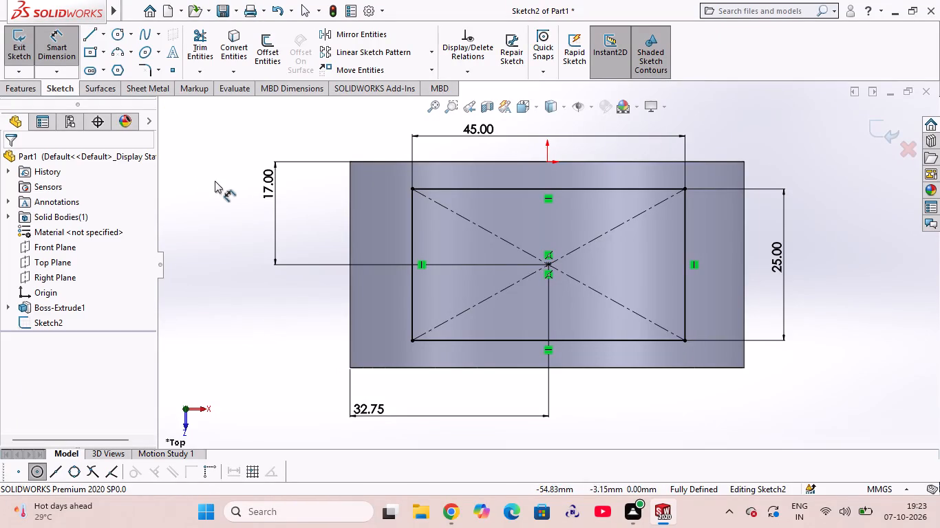
{"action": "double_click", "coordinate": [358, 401]}
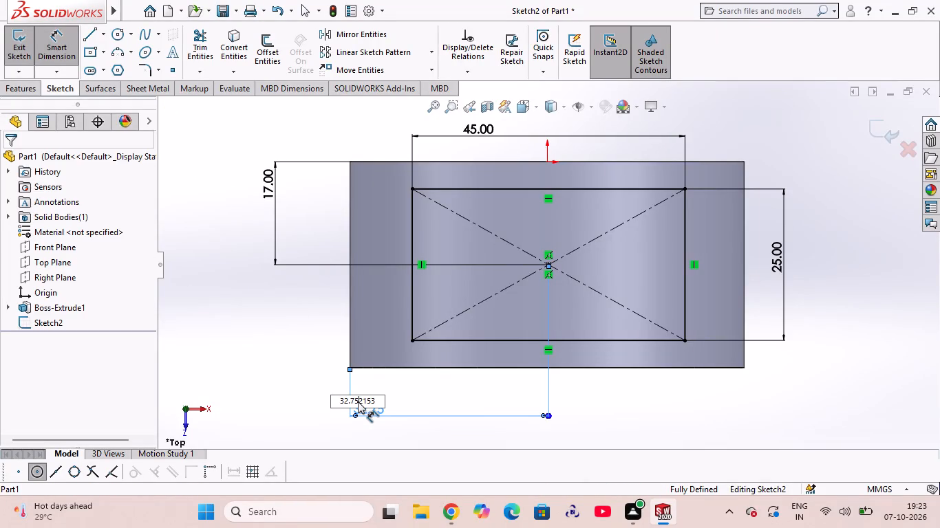
{"action": "key", "text": "BackSpace"}
{"action": "key", "text": "BackSpace"}
{"action": "key", "text": "BackSpace"}
{"action": "key", "text": "BackSpace"}
{"action": "key", "text": "BackSpace"}
{"action": "key", "text": "BackSpace"}
{"action": "key", "text": "BackSpace"}
{"action": "key", "text": "BackSpace"}
{"action": "key", "text": "BackSpace"}
{"action": "key", "text": "BackSpace"}
{"action": "key", "text": "BackSpace"}
{"action": "key", "text": "BackSpace"}
{"action": "key", "text": "Right"}
{"action": "key", "text": "Right"}
{"action": "key", "text": "Right"}
{"action": "key", "text": "Right"}
{"action": "key", "text": "BackSpace"}
{"action": "key", "text": "BackSpace"}
{"action": "key", "text": "BackSpace"}
{"action": "key", "text": "BackSpace"}
{"action": "key", "text": "BackSpace"}
{"action": "key", "text": "BackSpace"}
{"action": "key", "text": "BackSpace"}
{"action": "key", "text": "BackSpace"}
{"action": "key", "text": "BackSpace"}
{"action": "type", "text": "32.5"}
{"action": "left_click", "coordinate": [325, 331]}
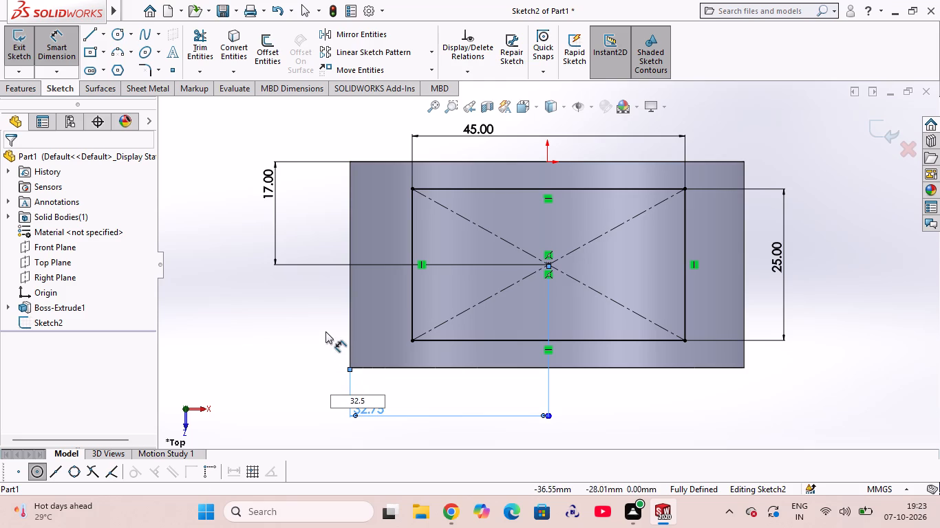
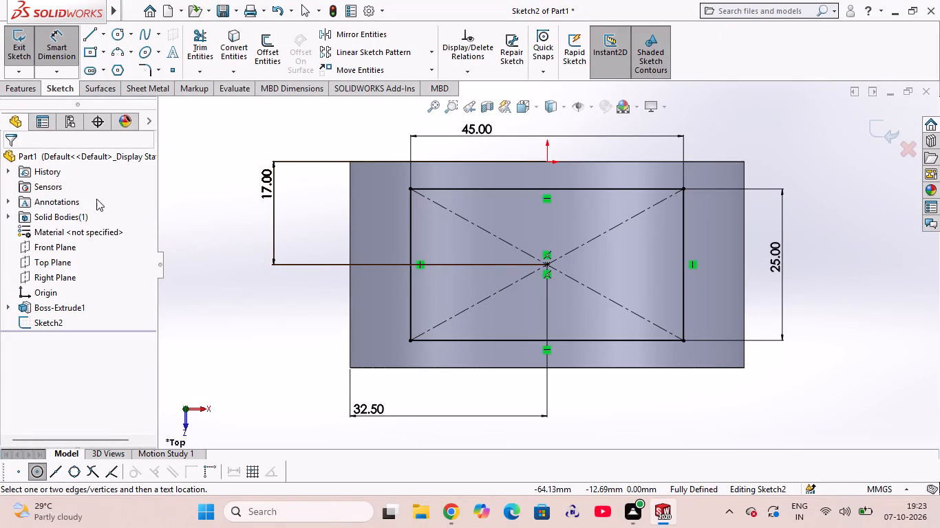
Extrude the 45 x 25 mm rectangle sketch as a blind boss 96 mm deep, merged with the cylinder.
{"action": "left_click", "coordinate": [17, 89]}
{"action": "left_click", "coordinate": [24, 59]}
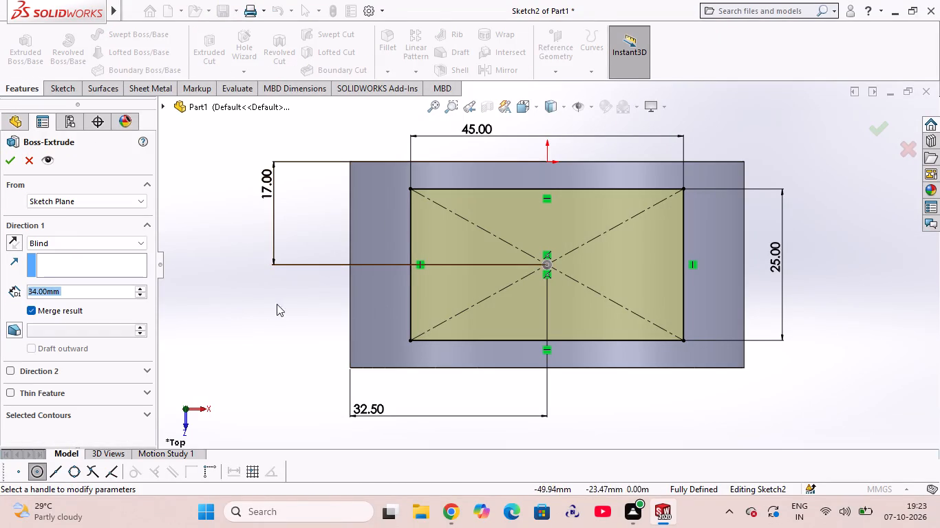
{"action": "middle_click_drag", "start_coordinate": [284, 315], "coordinate": [324, 265]}
{"action": "scroll", "coordinate": [284, 315], "scroll_direction": "down", "scroll_amount": 1}
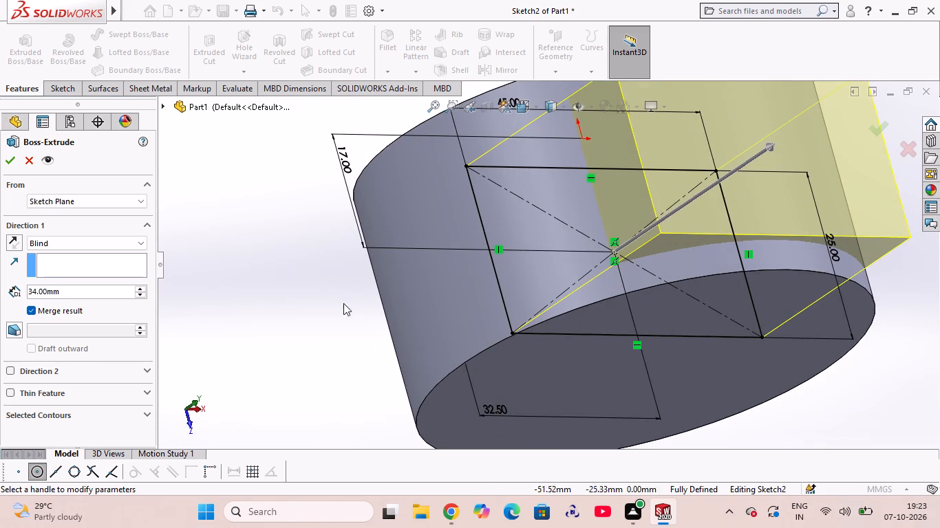
{"action": "middle_click_drag", "start_coordinate": [337, 329], "coordinate": [334, 250]}
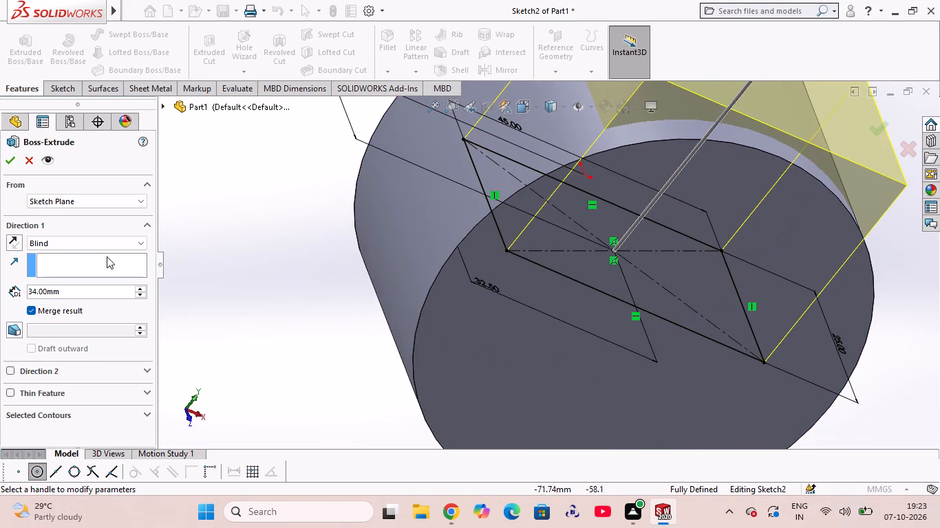
{"action": "left_click", "coordinate": [65, 291]}
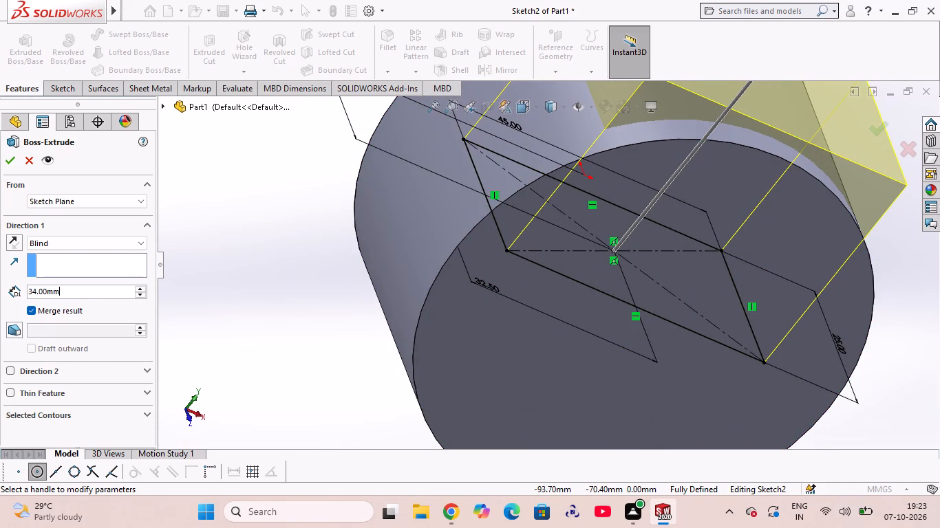
{"action": "left_click_drag", "start_coordinate": [61, 294], "coordinate": [23, 299]}
{"action": "type", "text": "96"}
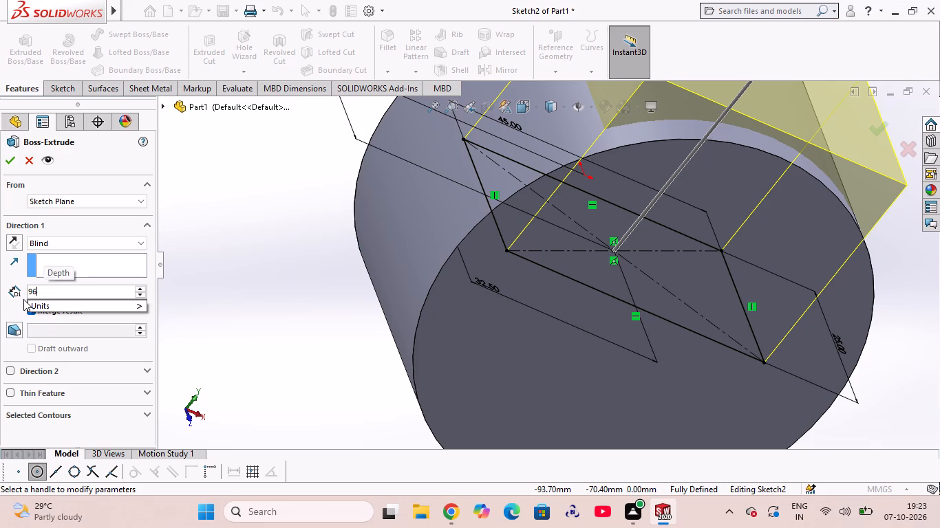
{"action": "left_click", "coordinate": [228, 236]}
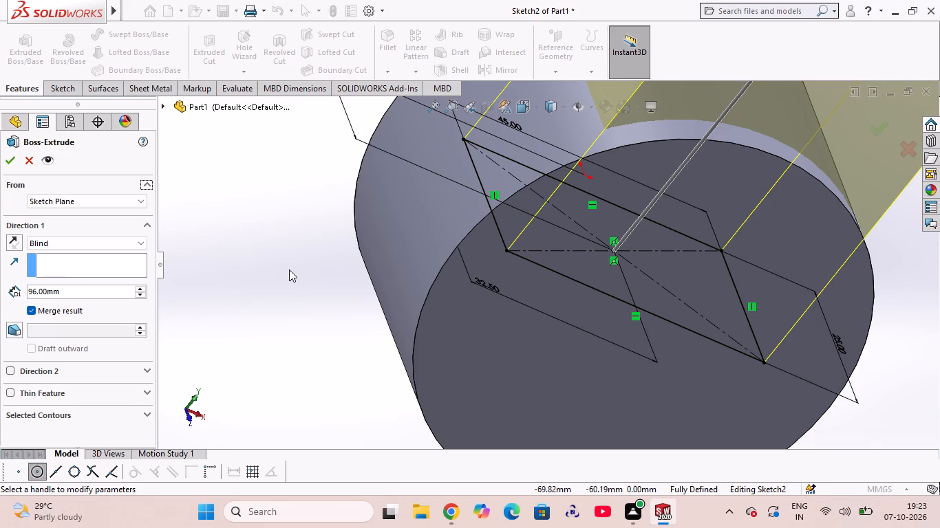
{"action": "scroll", "coordinate": [288, 269], "scroll_direction": "down", "scroll_amount": 1}
{"action": "scroll", "coordinate": [288, 269], "scroll_direction": "up", "scroll_amount": 8}
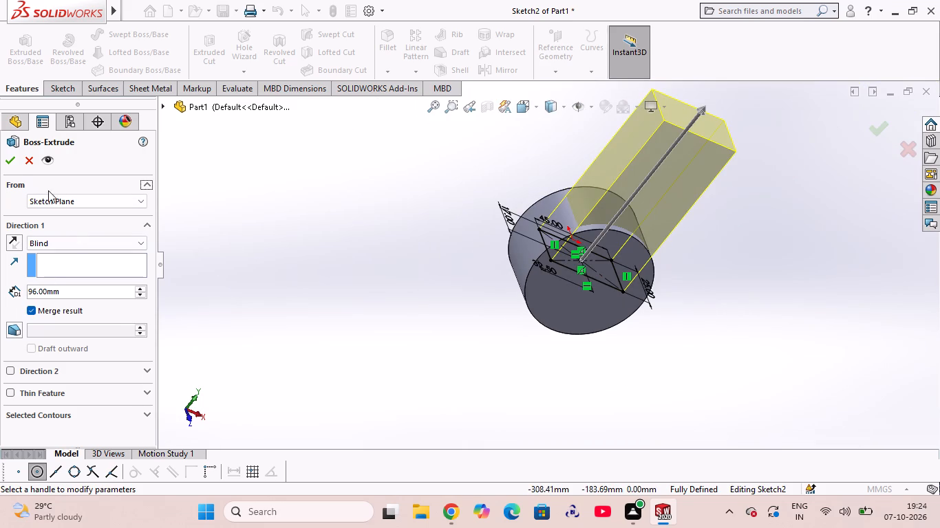
{"action": "left_click", "coordinate": [11, 159]}
{"action": "left_click", "coordinate": [411, 242]}
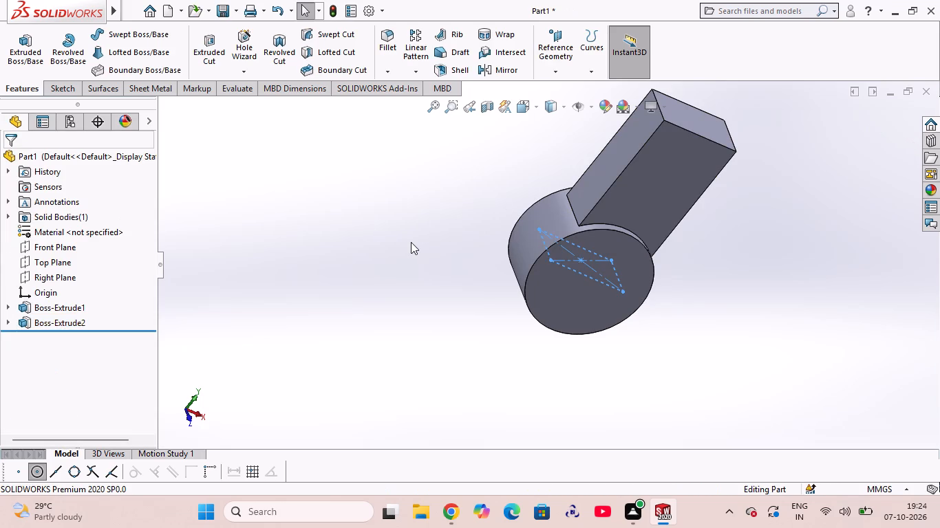
Examine the cylinder and the rectangular arm from several angles.
{"action": "scroll", "coordinate": [540, 320], "scroll_direction": "down", "scroll_amount": 1}
{"action": "scroll", "coordinate": [542, 327], "scroll_direction": "up", "scroll_amount": 4}
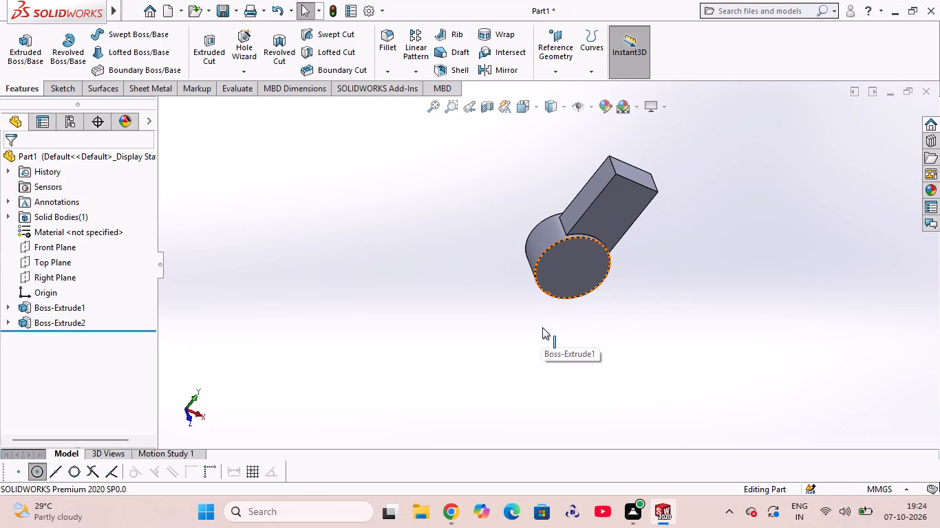
{"action": "left_click", "coordinate": [489, 258]}
{"action": "middle_click_drag", "start_coordinate": [474, 219], "coordinate": [432, 313]}
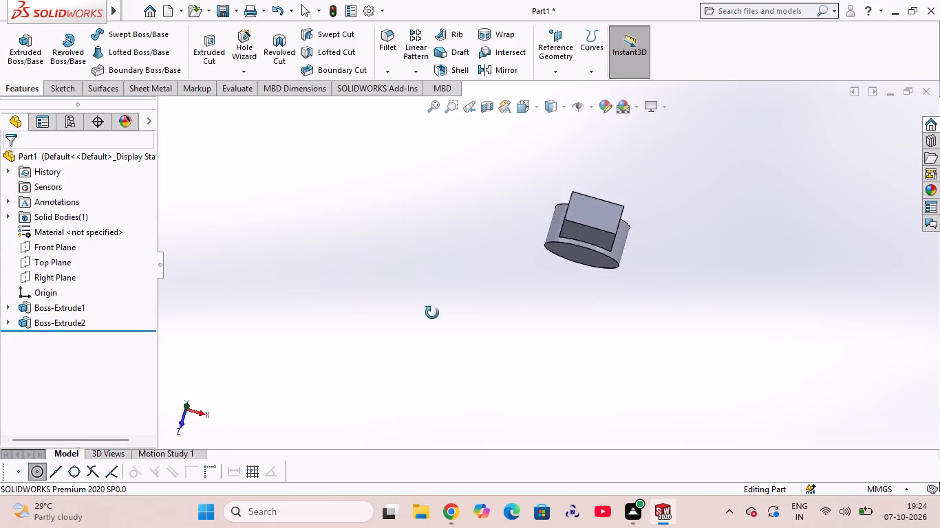
{"action": "middle_click_drag", "start_coordinate": [432, 313], "coordinate": [591, 339]}
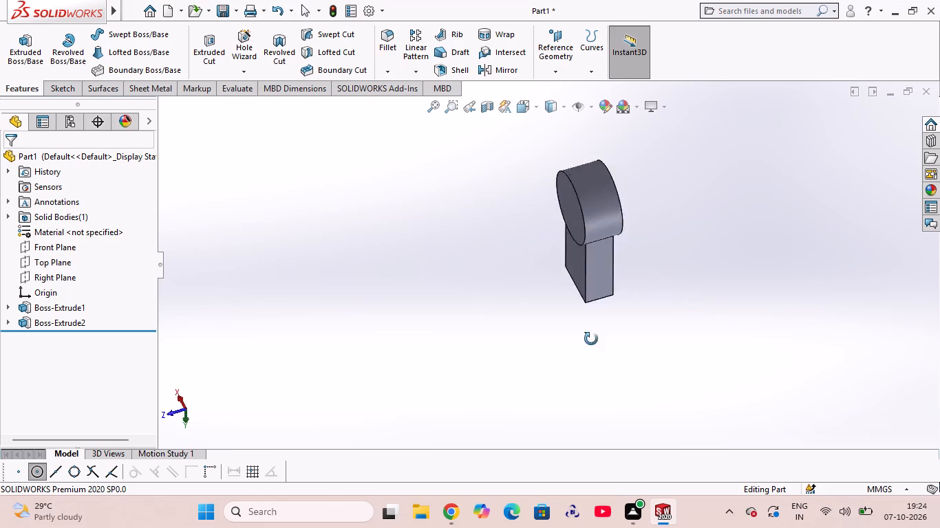
{"action": "middle_click_drag", "start_coordinate": [591, 339], "coordinate": [543, 418]}
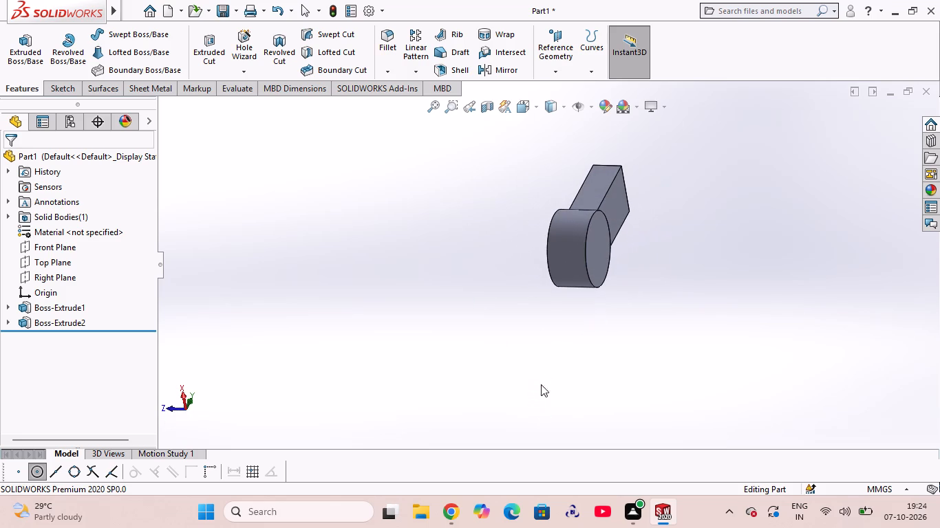
{"action": "middle_click_drag", "start_coordinate": [548, 158], "coordinate": [664, 299]}
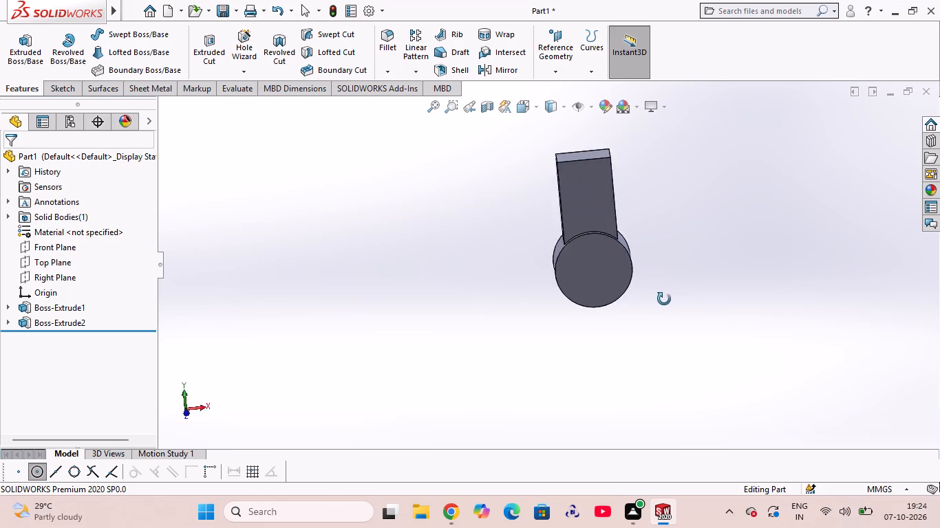
{"action": "middle_click_drag", "start_coordinate": [664, 299], "coordinate": [683, 303]}
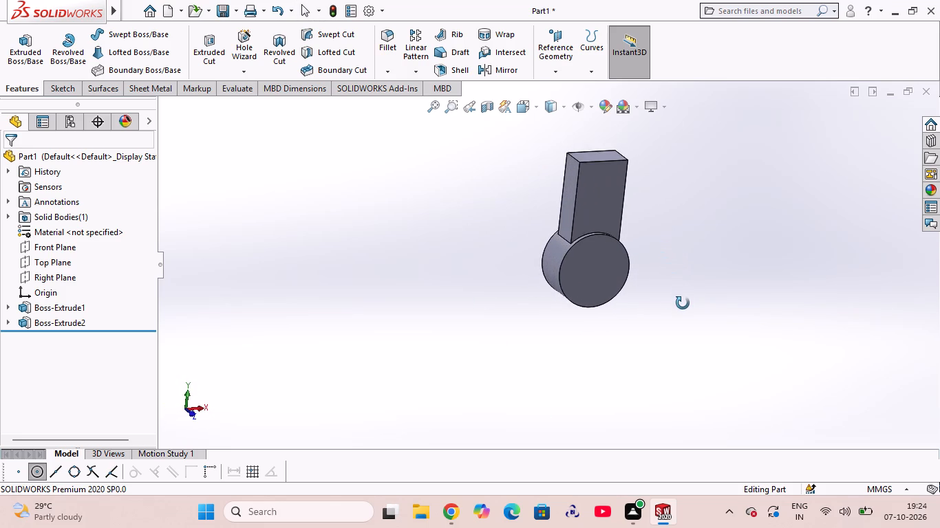
{"action": "middle_click_drag", "start_coordinate": [683, 303], "coordinate": [658, 265]}
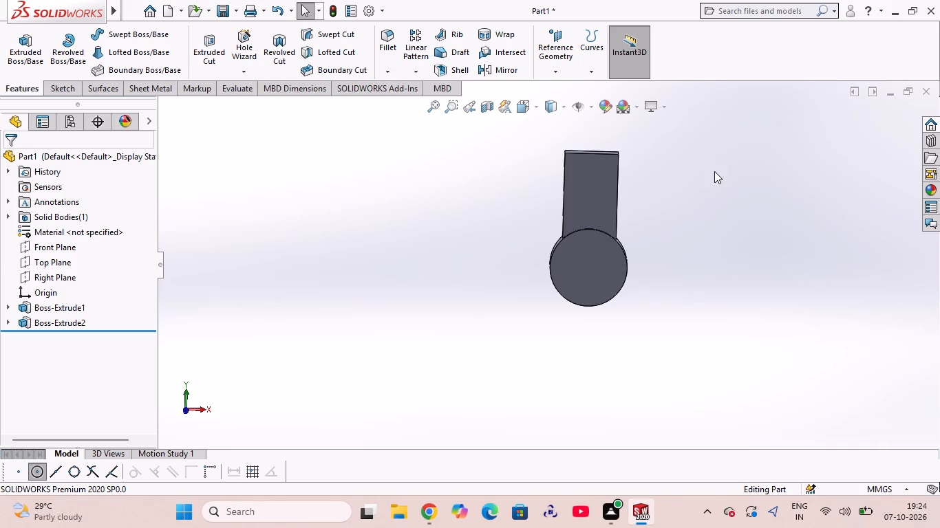
Start a sketch on the cylinder's front circular face and view it square-on.
{"action": "left_click", "coordinate": [581, 272]}
{"action": "left_click", "coordinate": [639, 237]}
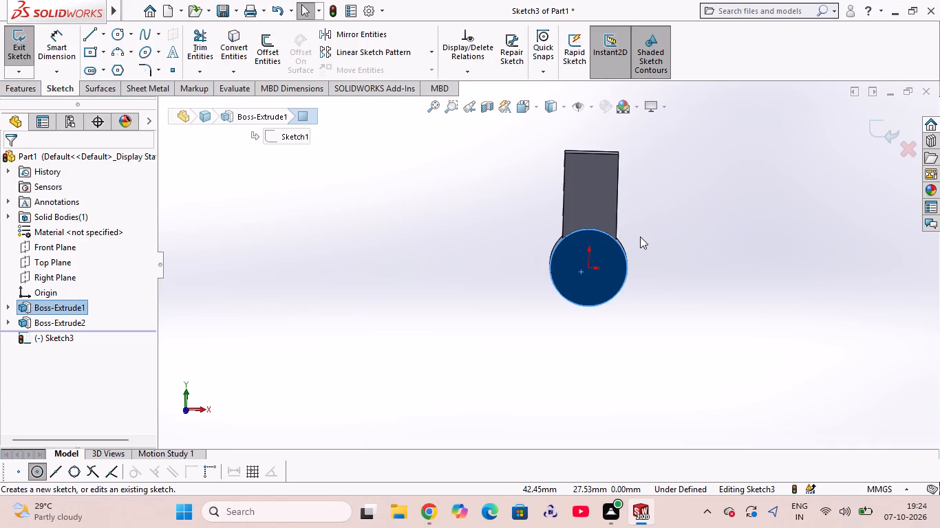
{"action": "key", "text": "ctrl+8"}
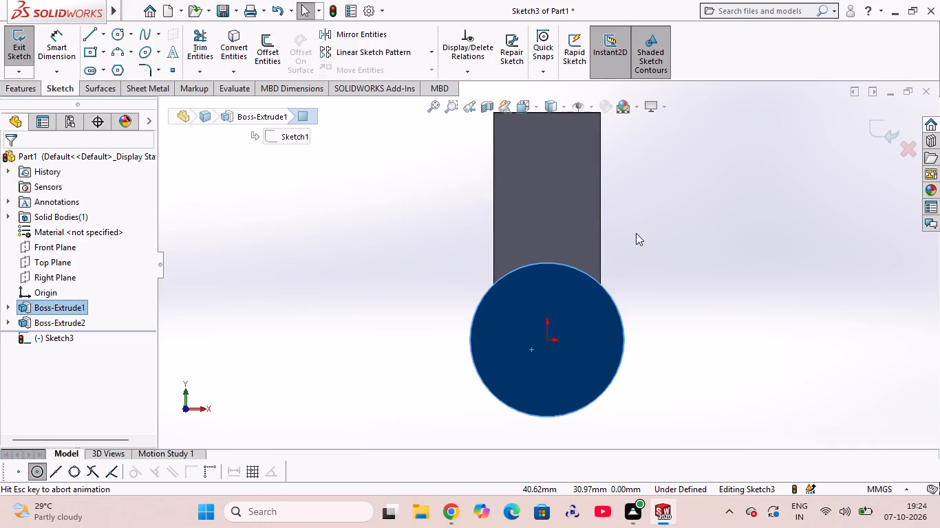
{"action": "scroll", "coordinate": [559, 262], "scroll_direction": "down", "scroll_amount": 1}
{"action": "scroll", "coordinate": [560, 271], "scroll_direction": "up", "scroll_amount": 3}
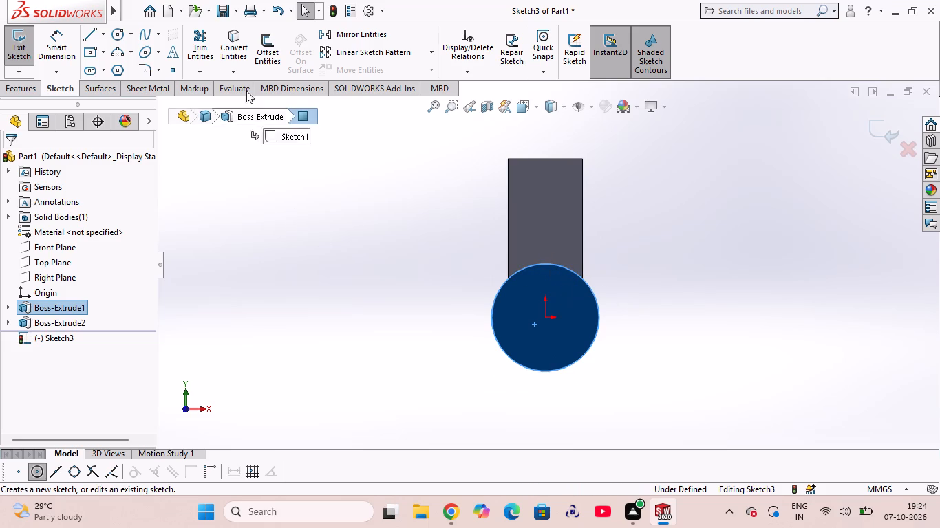
Sketch a circle of about 28 mm radius centred on the midpoint of the arm's free end edge.
{"action": "left_click", "coordinate": [124, 35]}
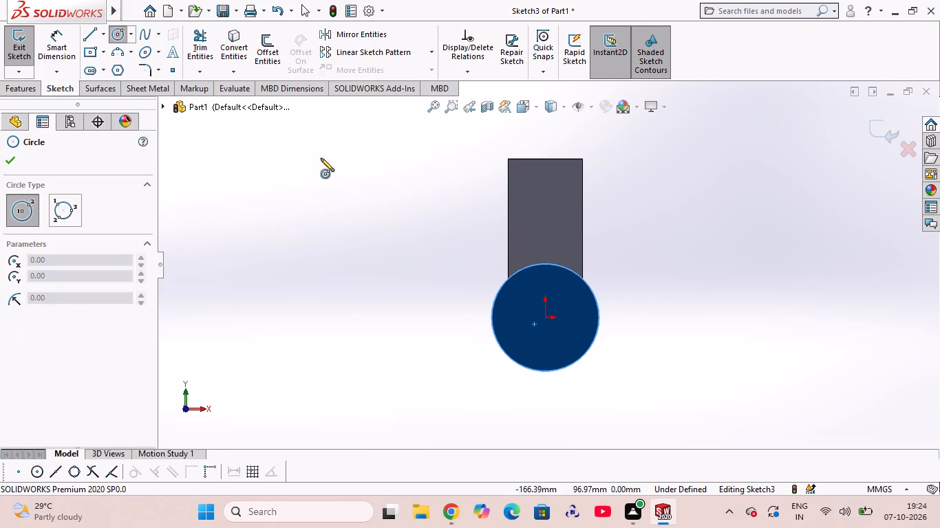
{"action": "left_click", "coordinate": [546, 158]}
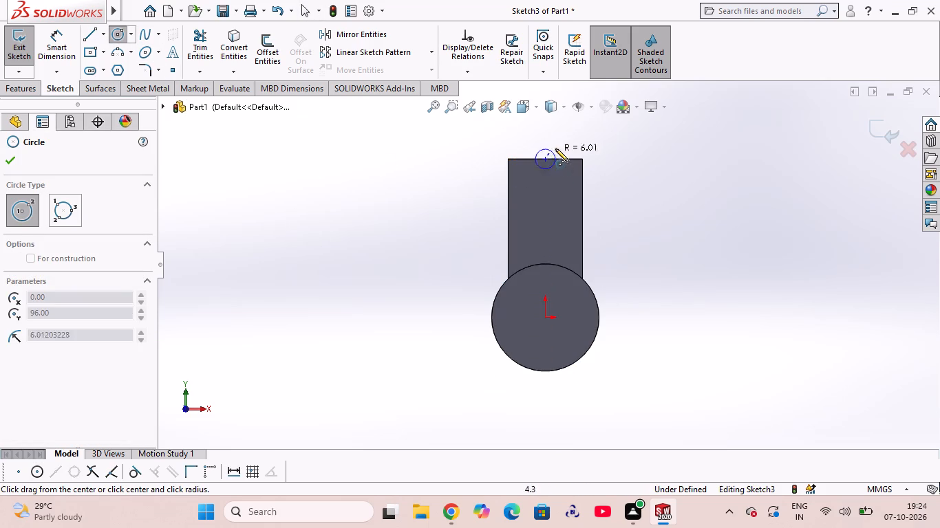
{"action": "left_click", "coordinate": [590, 146]}
Sketch a circle of about 18 mm radius directly above the first, its centre about 169 mm above the origin.
{"action": "scroll", "coordinate": [555, 305], "scroll_direction": "down", "scroll_amount": 1}
{"action": "scroll", "coordinate": [551, 329], "scroll_direction": "up", "scroll_amount": 4}
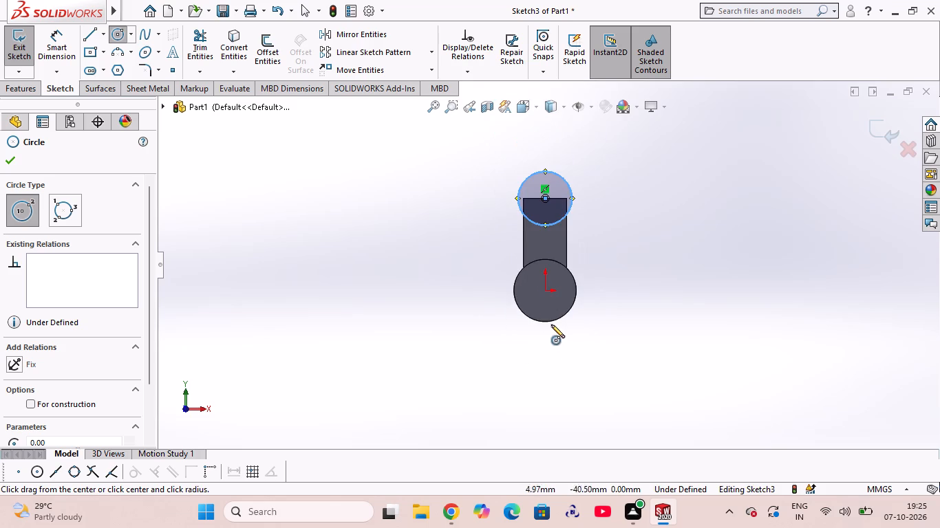
{"action": "left_click", "coordinate": [544, 129]}
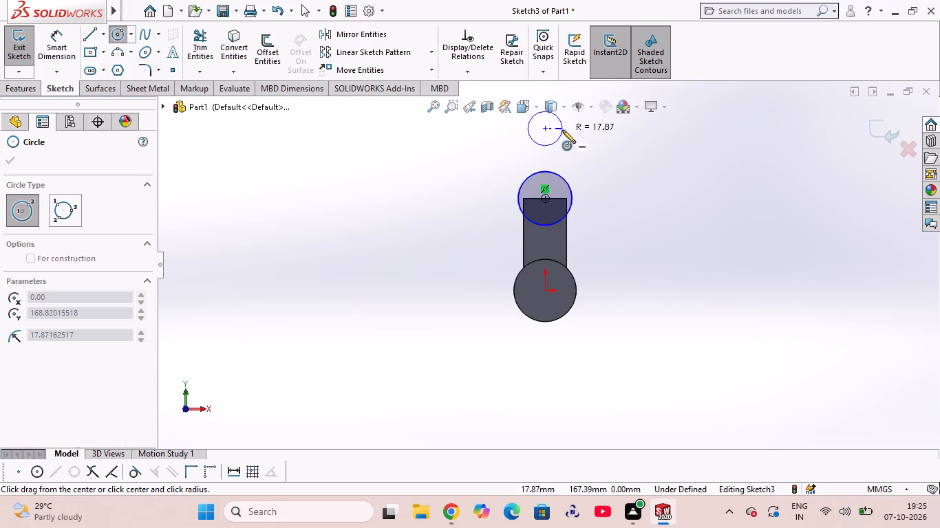
{"action": "left_click", "coordinate": [562, 130]}
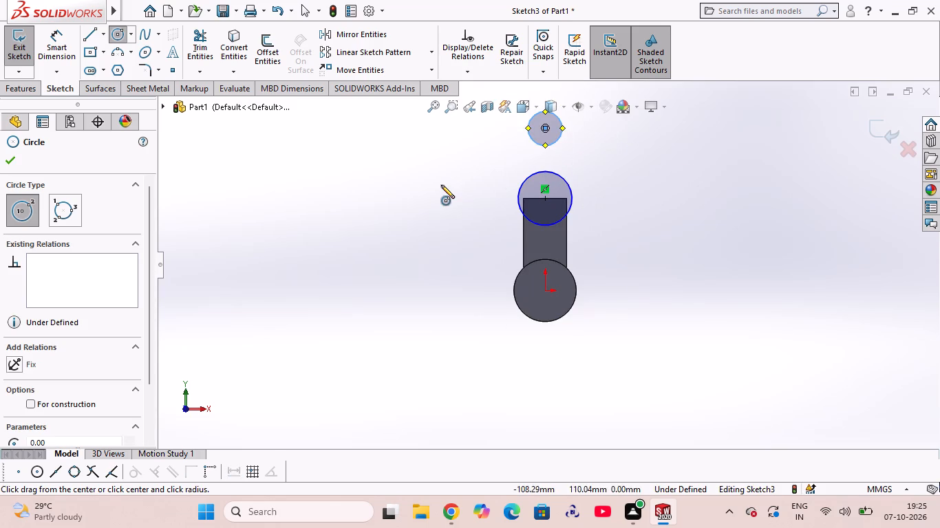
{"action": "right_click", "coordinate": [441, 185]}
{"action": "left_click", "coordinate": [472, 195]}
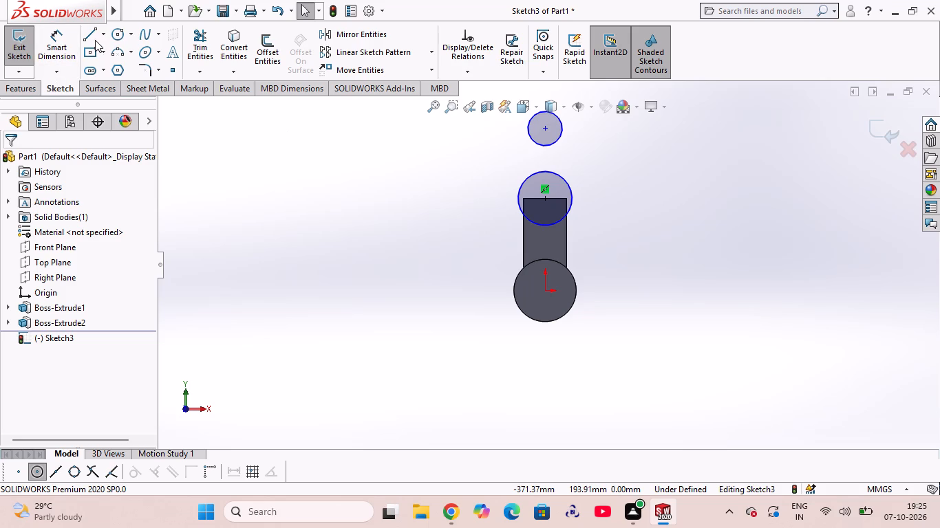
Draw a vertical line about 51 mm long from the upper circle's left quadrant down to the lower circle.
{"action": "left_click", "coordinate": [102, 35]}
{"action": "left_click", "coordinate": [107, 49]}
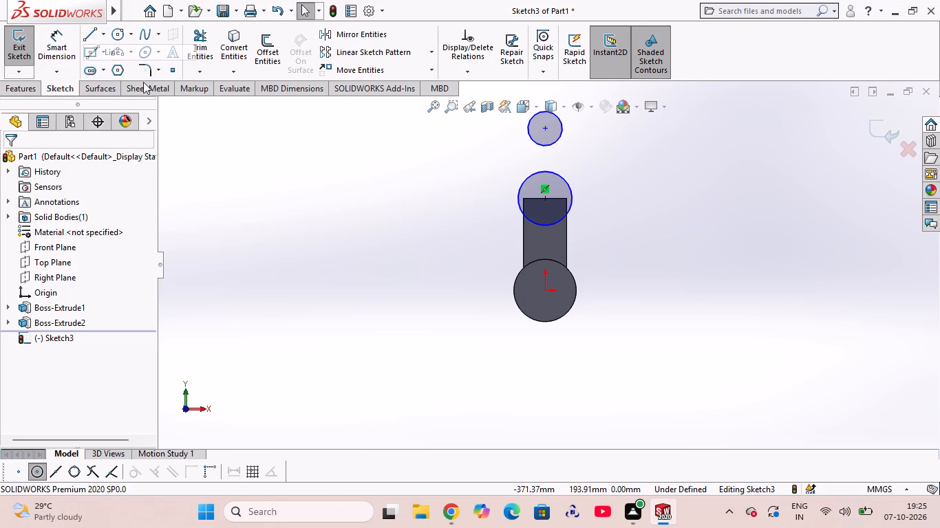
{"action": "left_click", "coordinate": [528, 128]}
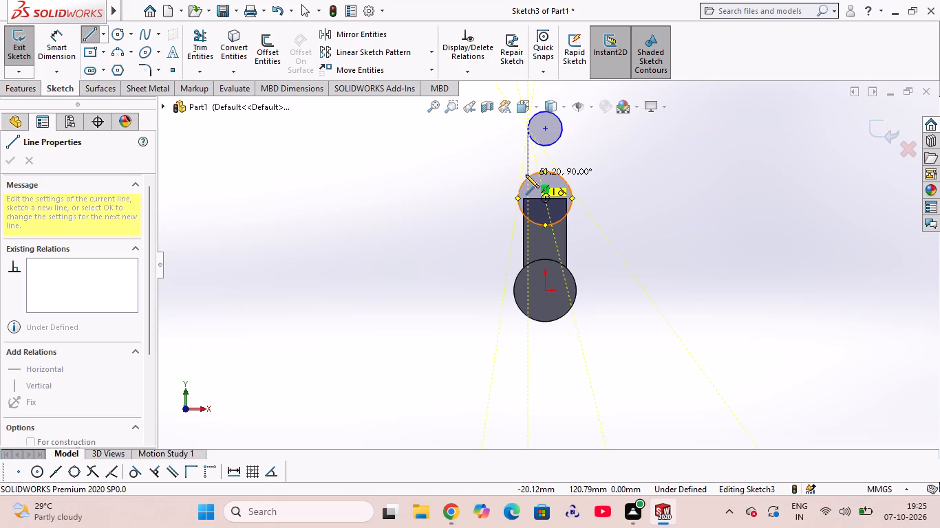
{"action": "left_click", "coordinate": [528, 176]}
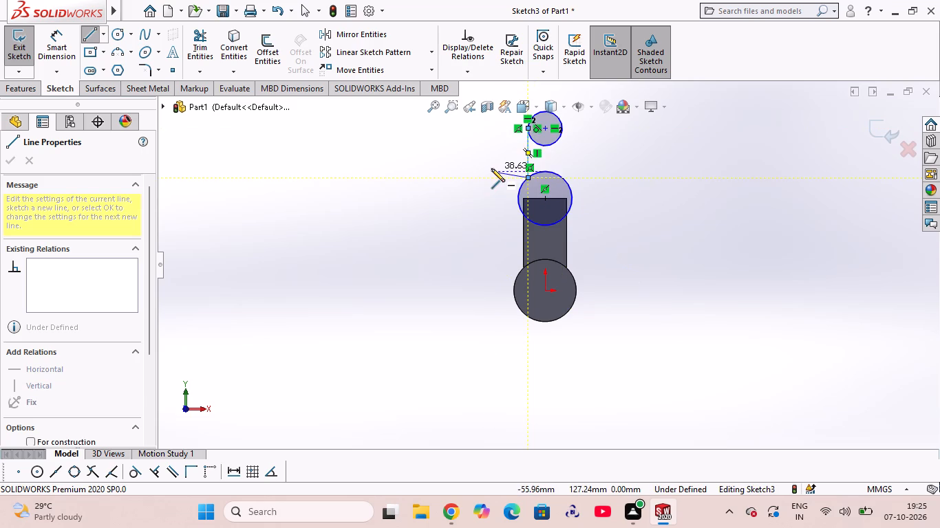
{"action": "right_click", "coordinate": [491, 168]}
{"action": "left_click", "coordinate": [528, 180]}
Draw a matching vertical line about 51 mm long from the upper circle's right quadrant down to the lower circle.
{"action": "right_click", "coordinate": [464, 172]}
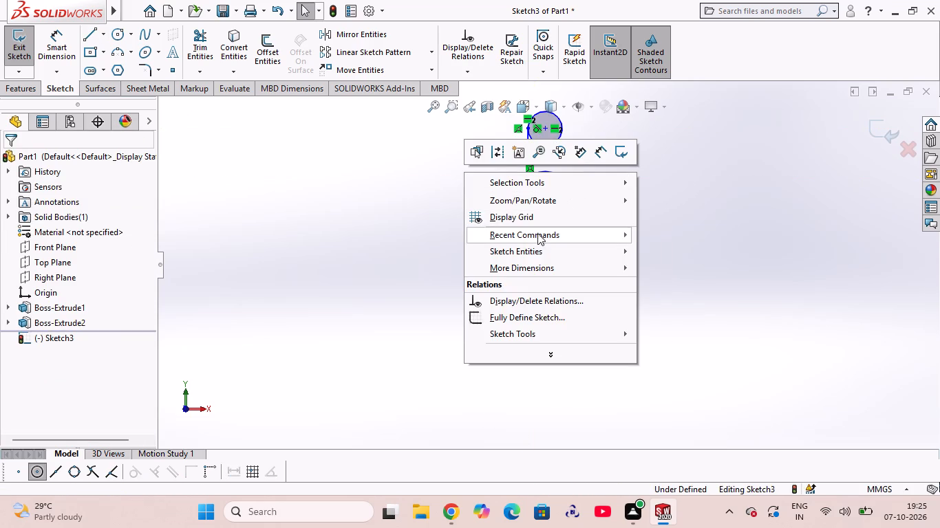
{"action": "left_click", "coordinate": [550, 233]}
{"action": "left_click", "coordinate": [546, 236]}
{"action": "left_click", "coordinate": [670, 236]}
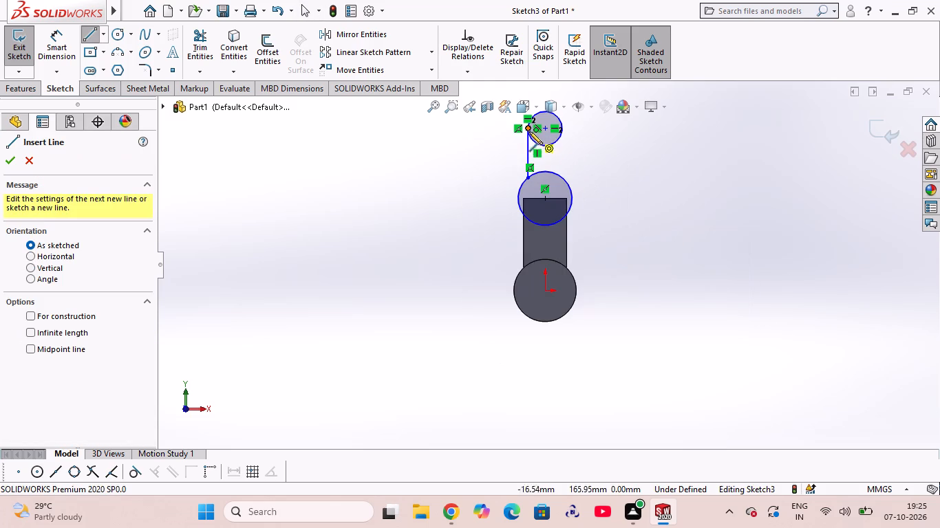
{"action": "left_click", "coordinate": [562, 126]}
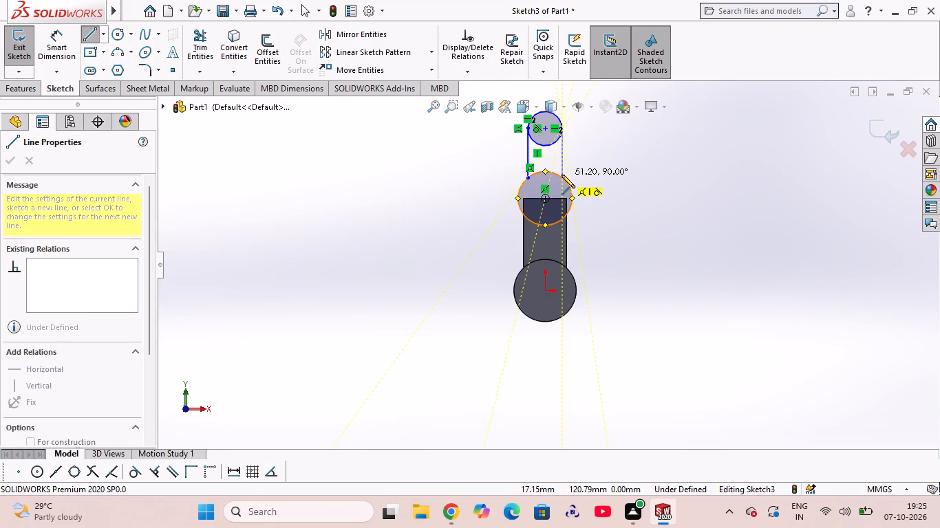
{"action": "left_click", "coordinate": [562, 175]}
{"action": "right_click", "coordinate": [600, 157]}
{"action": "left_click", "coordinate": [642, 163]}
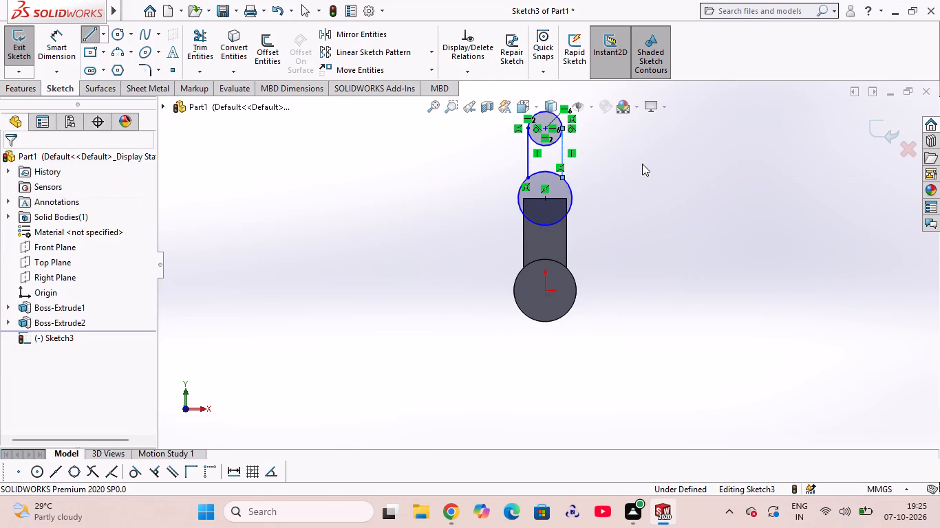
Draw a 96 mm vertical centerline from the origin up to the centre of the lower sketch circle.
{"action": "left_click", "coordinate": [105, 35]}
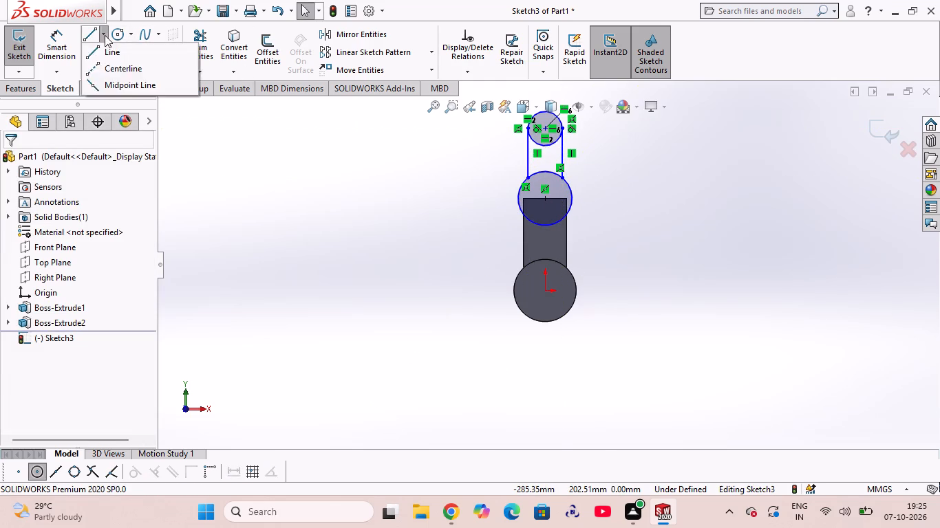
{"action": "left_click", "coordinate": [104, 30]}
{"action": "left_click", "coordinate": [105, 33]}
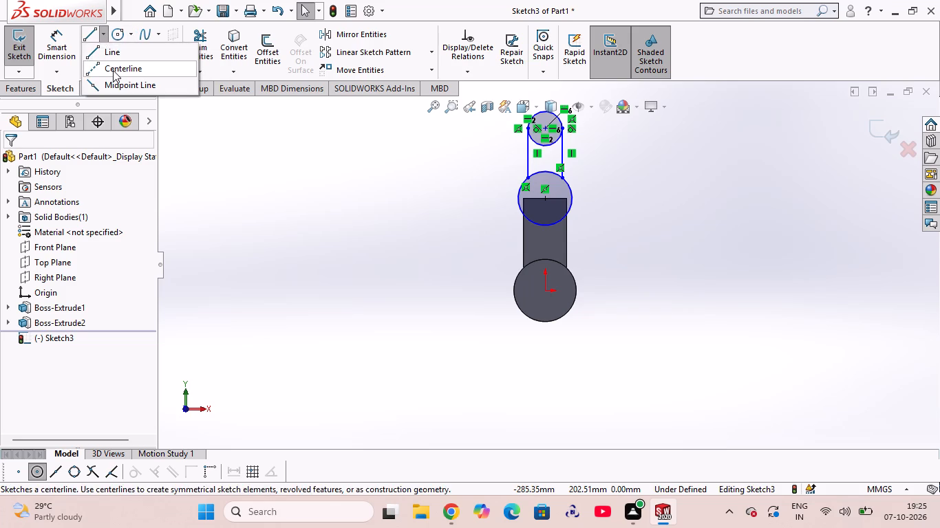
{"action": "left_click", "coordinate": [113, 70]}
{"action": "left_click", "coordinate": [546, 289]}
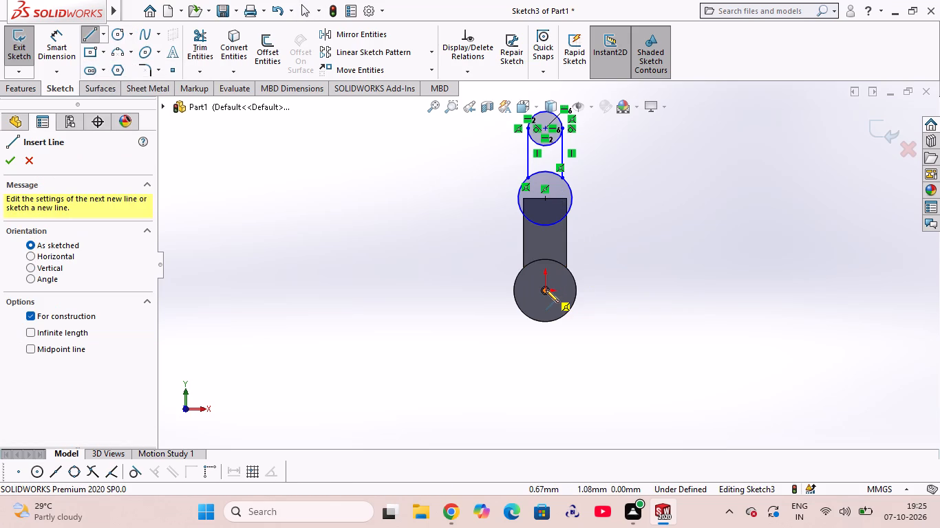
{"action": "left_click", "coordinate": [546, 197]}
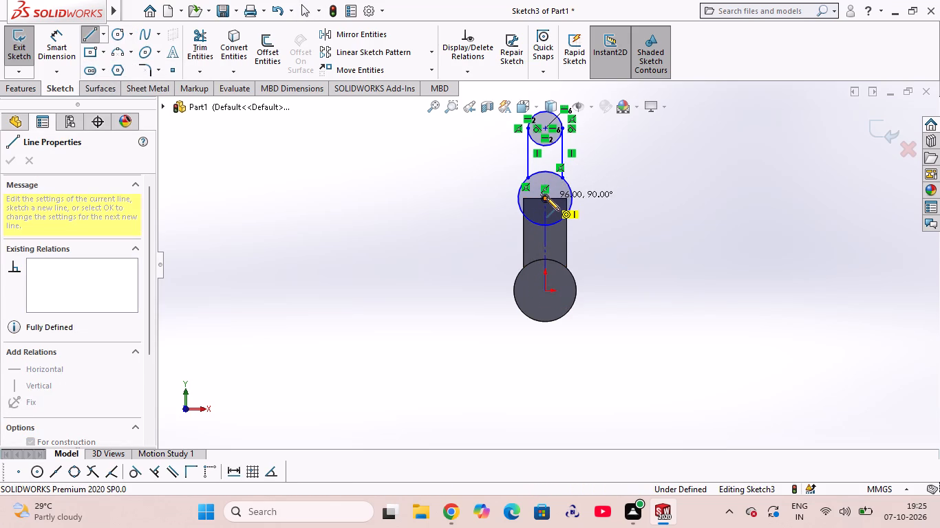
{"action": "right_click", "coordinate": [634, 198]}
{"action": "left_click", "coordinate": [677, 207]}
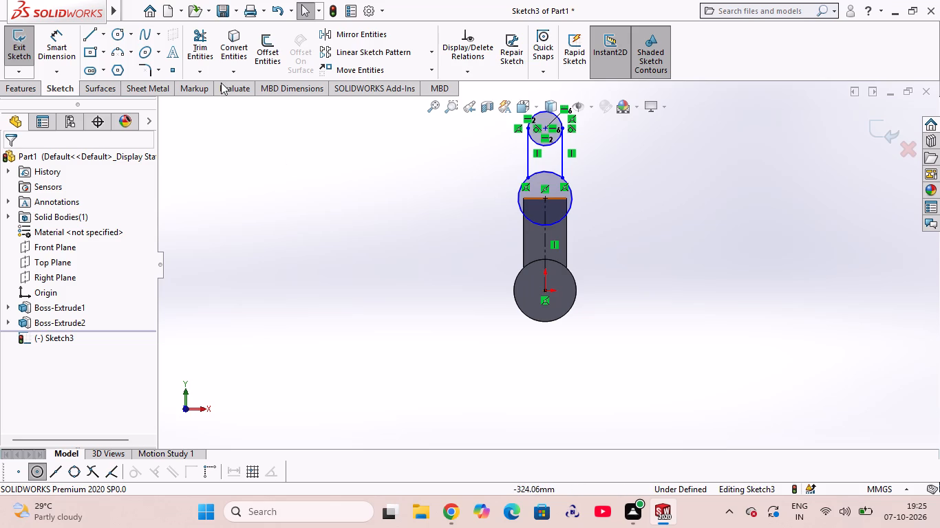
Draw a horizontal line about 22 mm long across the centerline below the lower circle, continuing about 25 mm up to the circle's right side.
{"action": "left_click", "coordinate": [105, 34]}
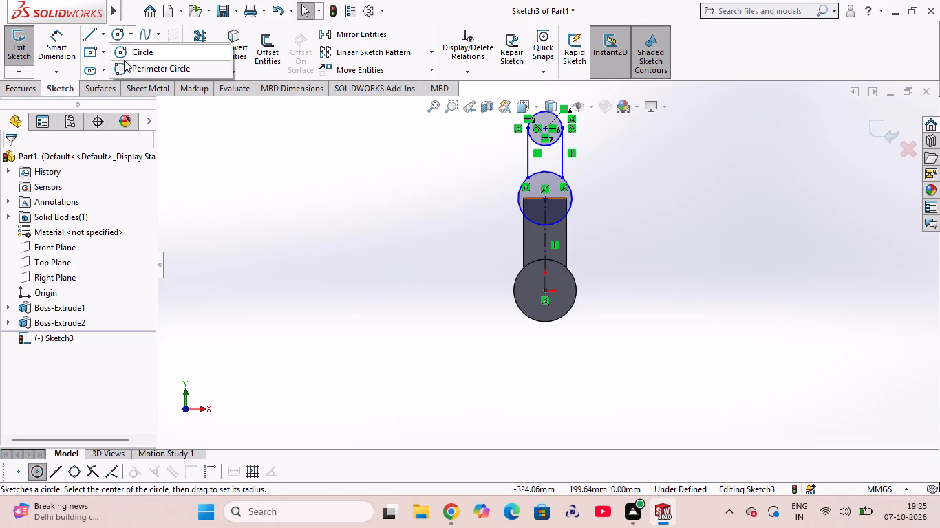
{"action": "left_click", "coordinate": [100, 33]}
{"action": "left_click", "coordinate": [104, 35]}
{"action": "left_click", "coordinate": [109, 54]}
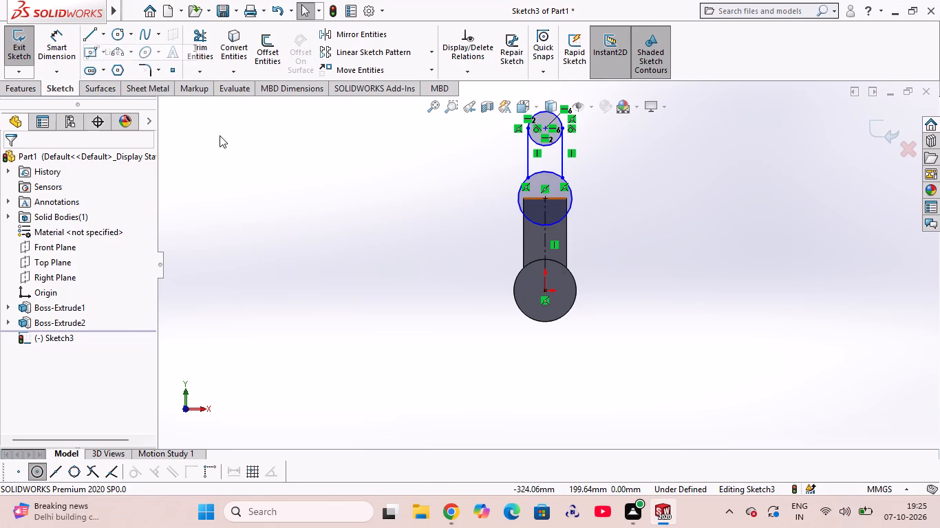
{"action": "left_click", "coordinate": [535, 236]}
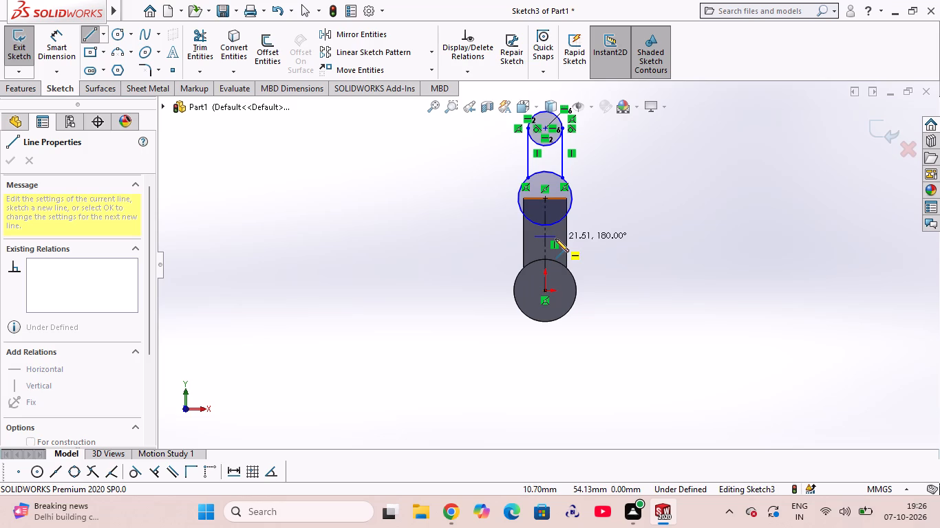
{"action": "left_click", "coordinate": [557, 239]}
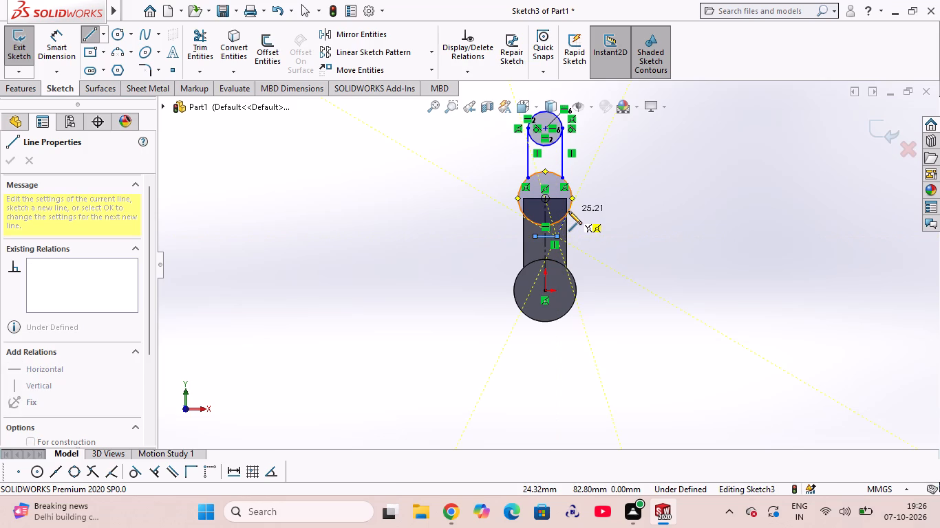
{"action": "left_click", "coordinate": [568, 211]}
{"action": "right_click", "coordinate": [603, 229]}
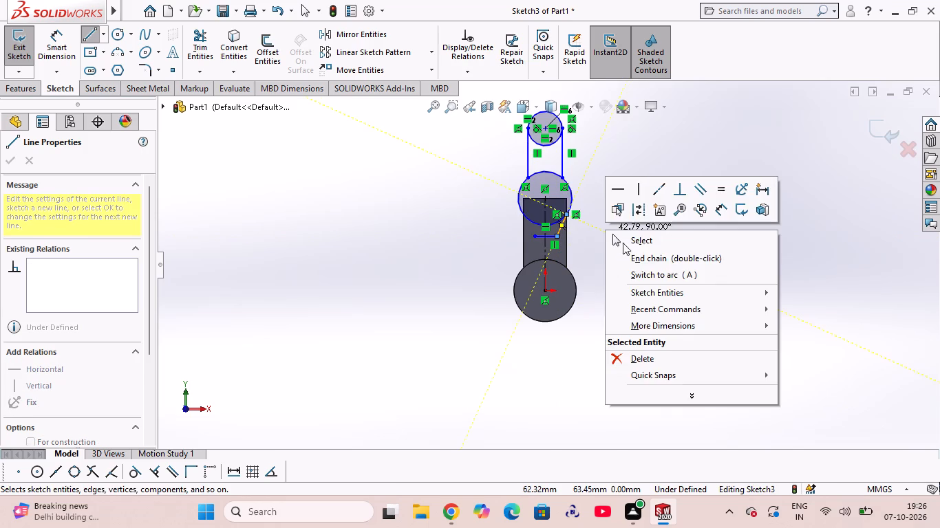
{"action": "left_click", "coordinate": [641, 238]}
Draw a sloping line about 30 mm long from the horizontal line's left end up to the lower circle's left side.
{"action": "right_click", "coordinate": [632, 200]}
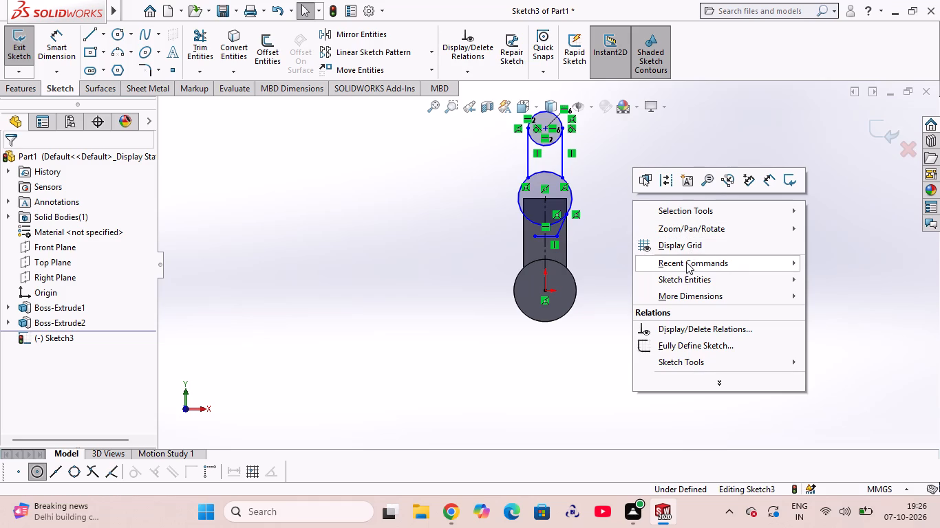
{"action": "left_click", "coordinate": [686, 262]}
{"action": "left_click", "coordinate": [833, 258]}
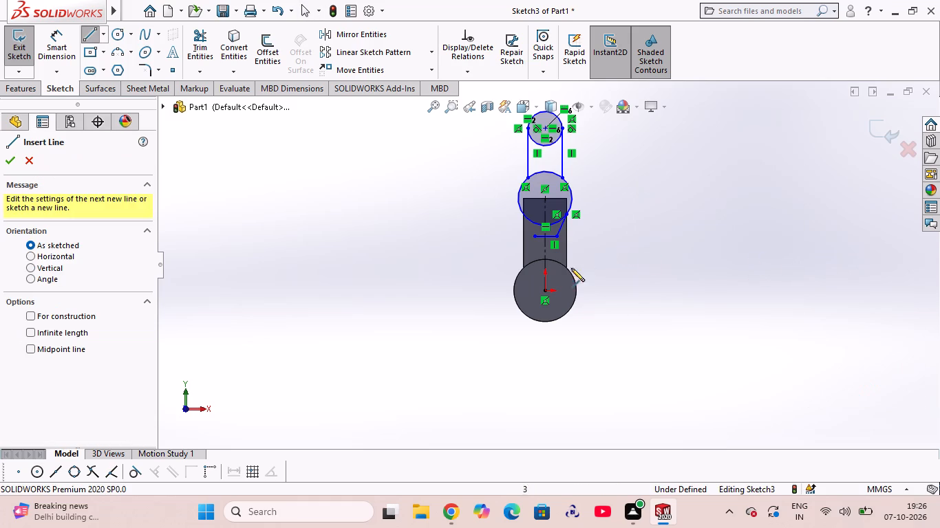
{"action": "left_click", "coordinate": [534, 237]}
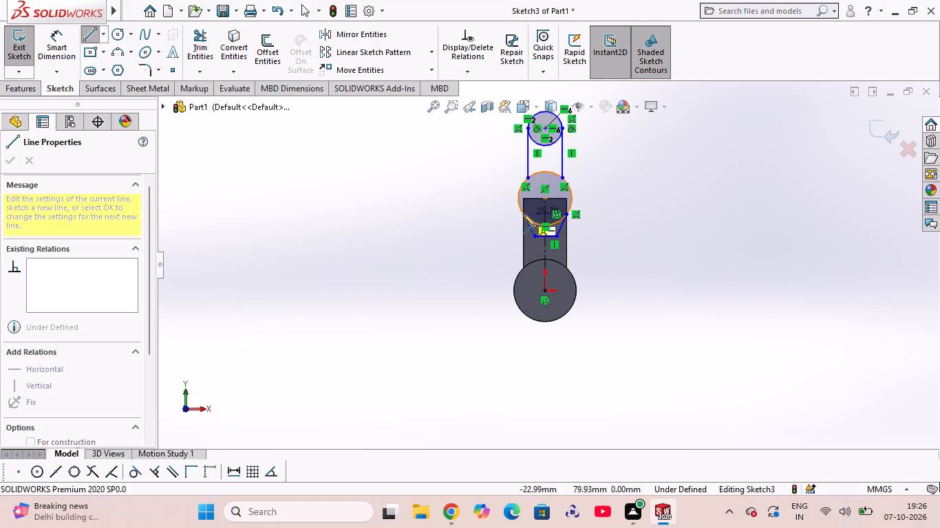
{"action": "left_click", "coordinate": [522, 213]}
{"action": "right_click", "coordinate": [652, 207]}
{"action": "left_click", "coordinate": [690, 216]}
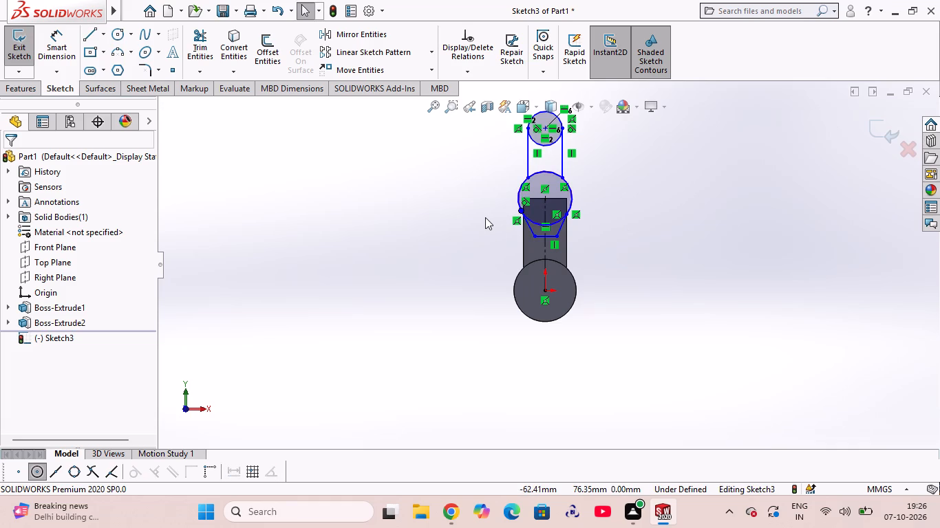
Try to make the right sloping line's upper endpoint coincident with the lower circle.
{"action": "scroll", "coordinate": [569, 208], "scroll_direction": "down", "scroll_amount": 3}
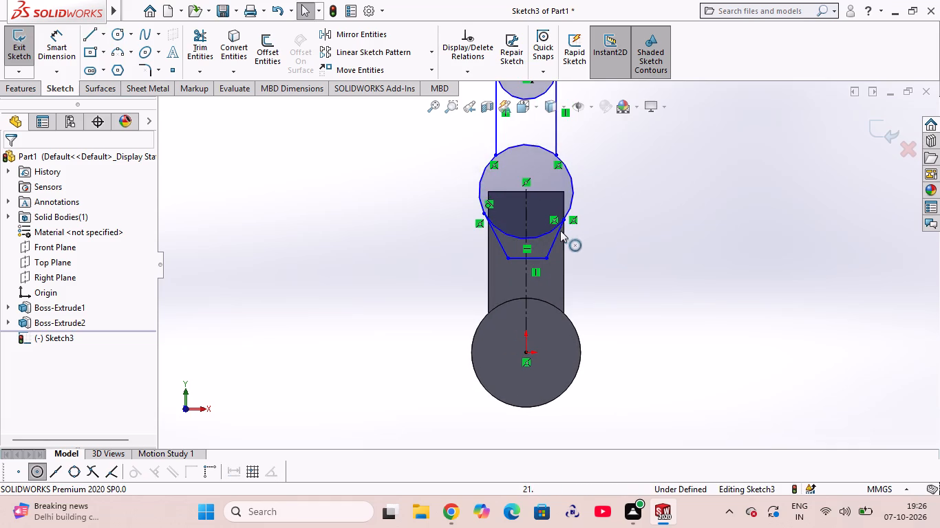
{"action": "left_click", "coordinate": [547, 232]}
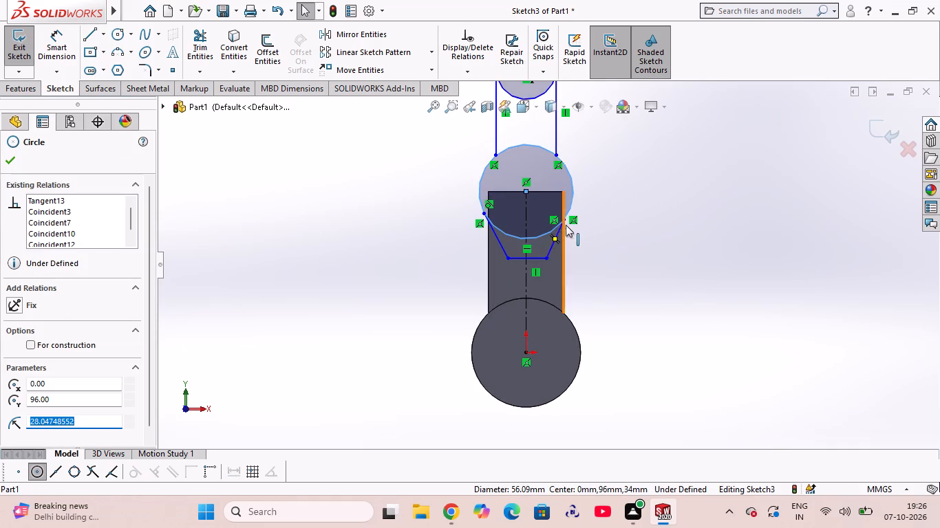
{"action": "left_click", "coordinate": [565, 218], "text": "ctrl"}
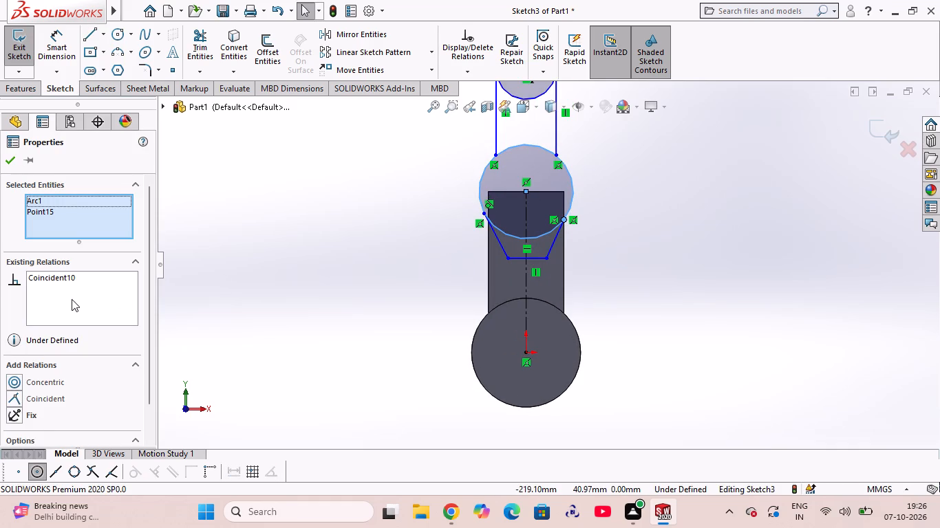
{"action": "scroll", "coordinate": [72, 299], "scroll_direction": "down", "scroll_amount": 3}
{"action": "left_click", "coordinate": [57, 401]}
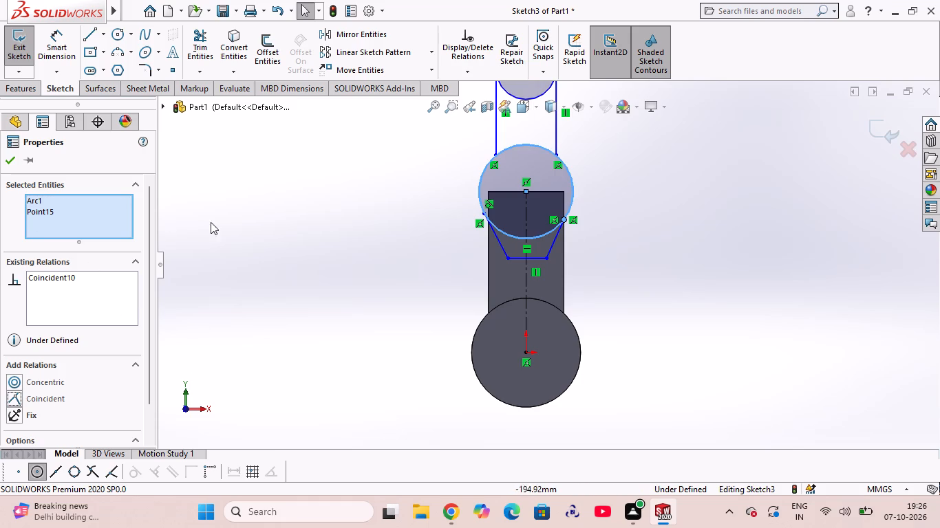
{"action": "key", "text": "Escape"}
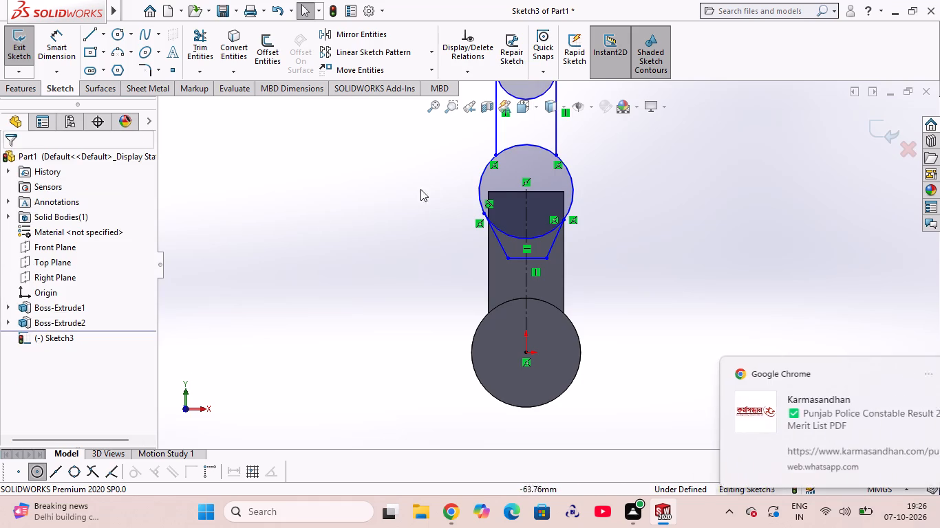
Apply tangent relations between the lower circle and the right and left sloping lines.
{"action": "left_click", "coordinate": [550, 228]}
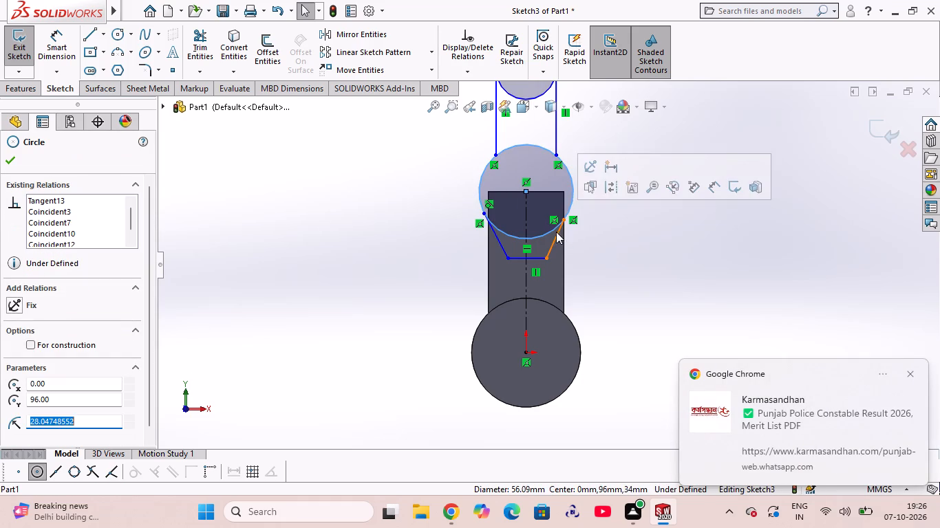
{"action": "left_click", "coordinate": [559, 228], "text": "ctrl"}
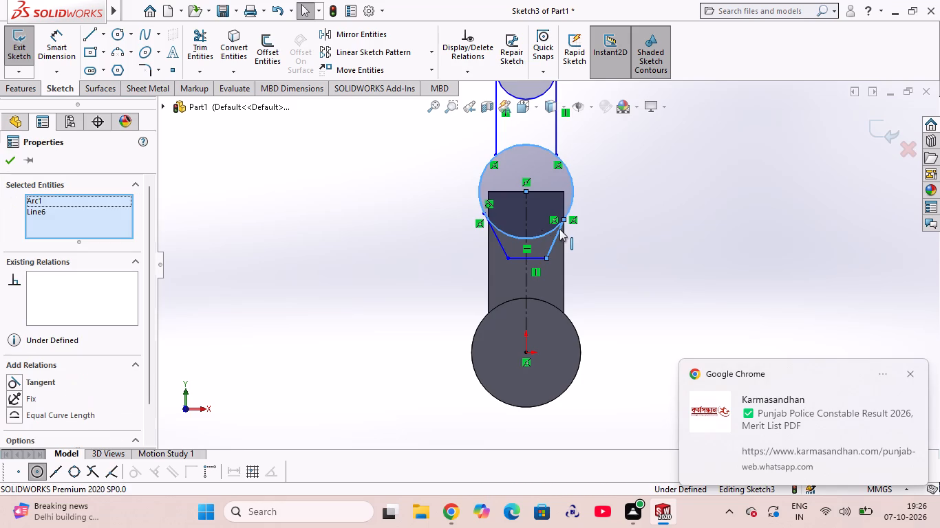
{"action": "left_click", "coordinate": [55, 381]}
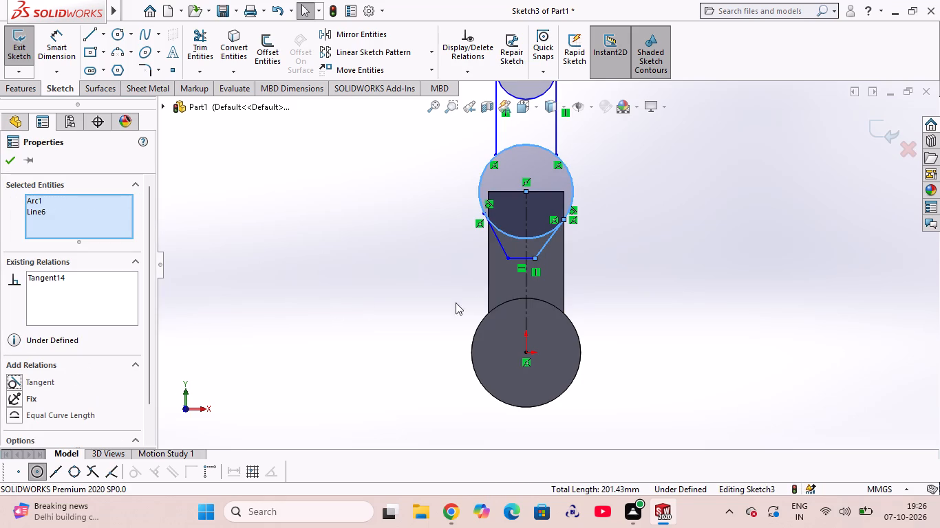
{"action": "left_click", "coordinate": [504, 248]}
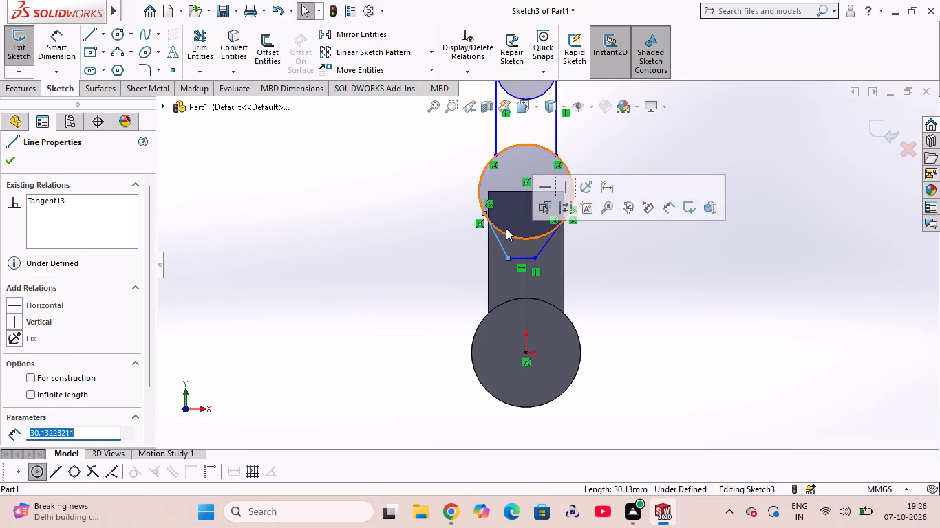
{"action": "left_click", "coordinate": [505, 232], "text": "ctrl"}
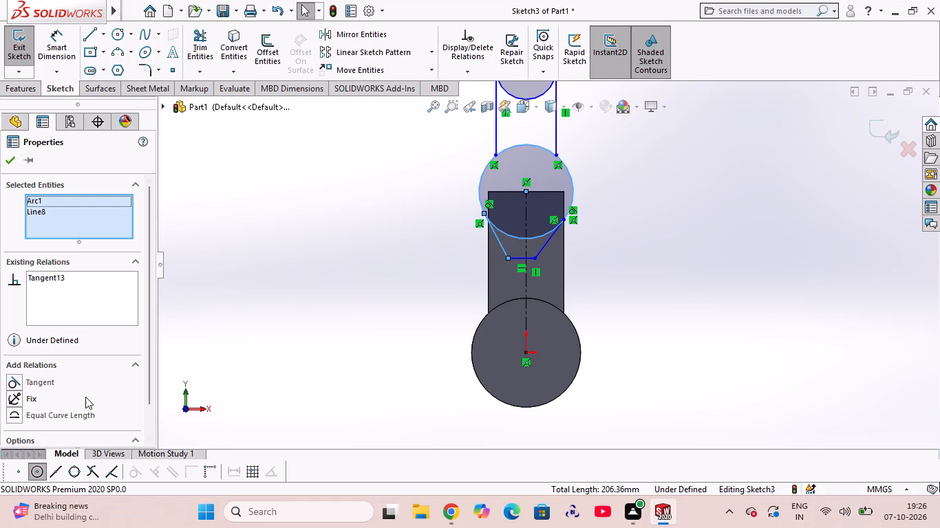
{"action": "left_click", "coordinate": [41, 381]}
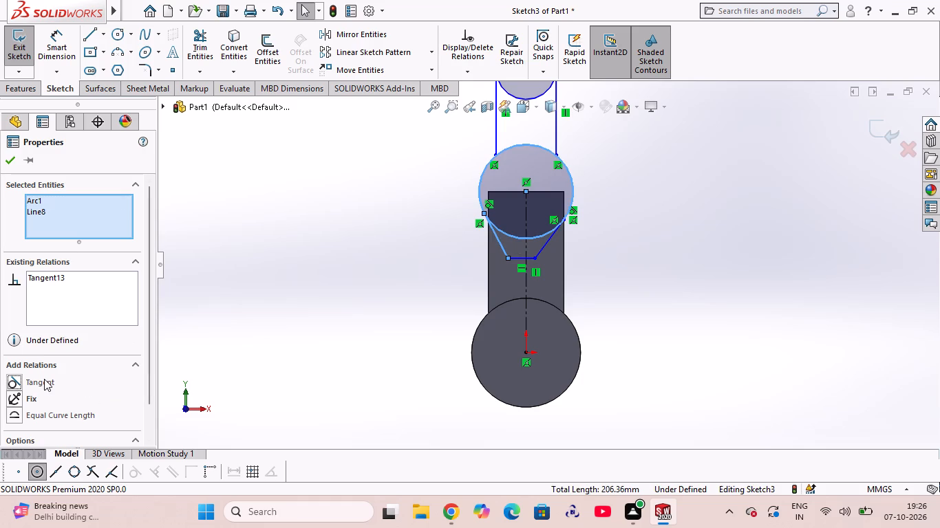
Dimension the lower circle with a diameter of 50 mm.
{"action": "left_click", "coordinate": [58, 55]}
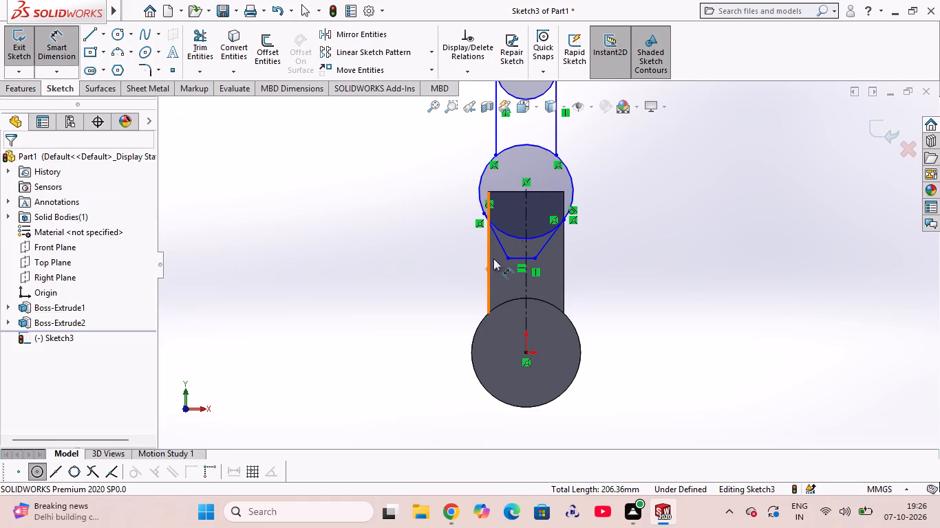
{"action": "left_click", "coordinate": [575, 188]}
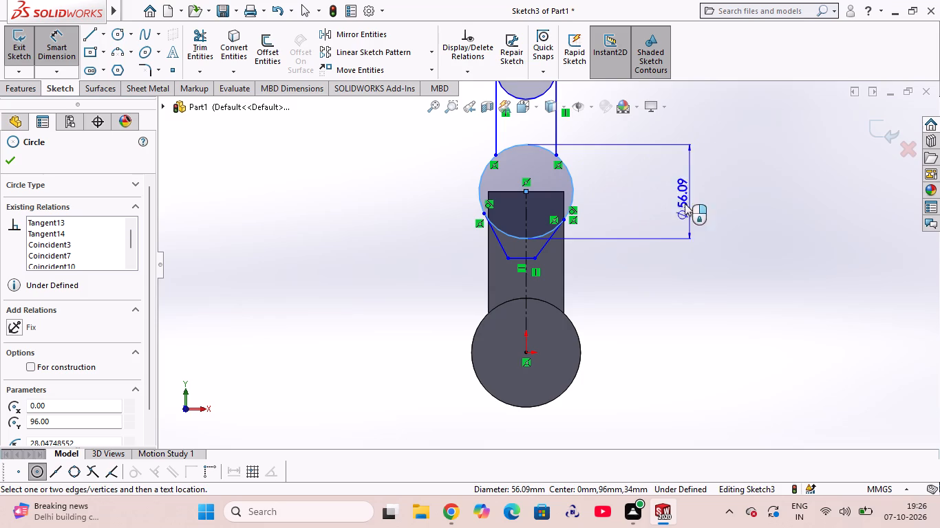
{"action": "left_click", "coordinate": [737, 142]}
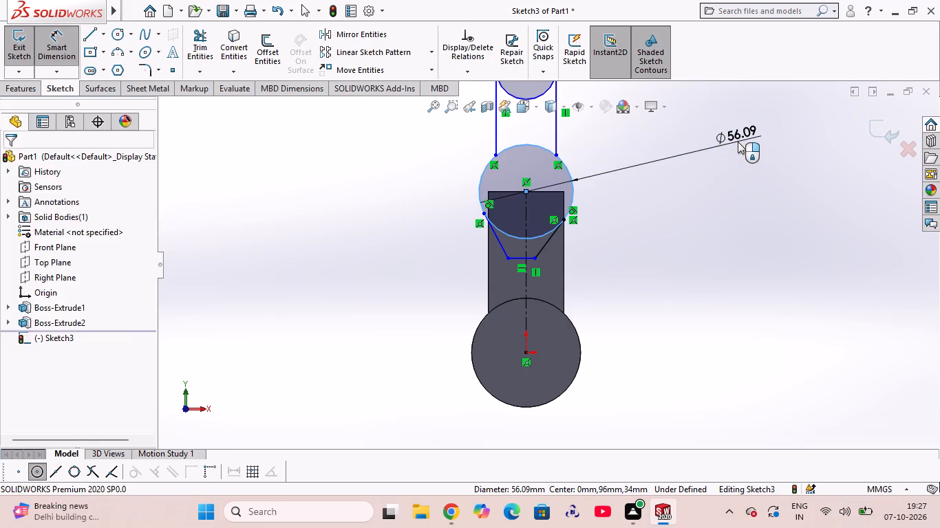
{"action": "type", "text": "50"}
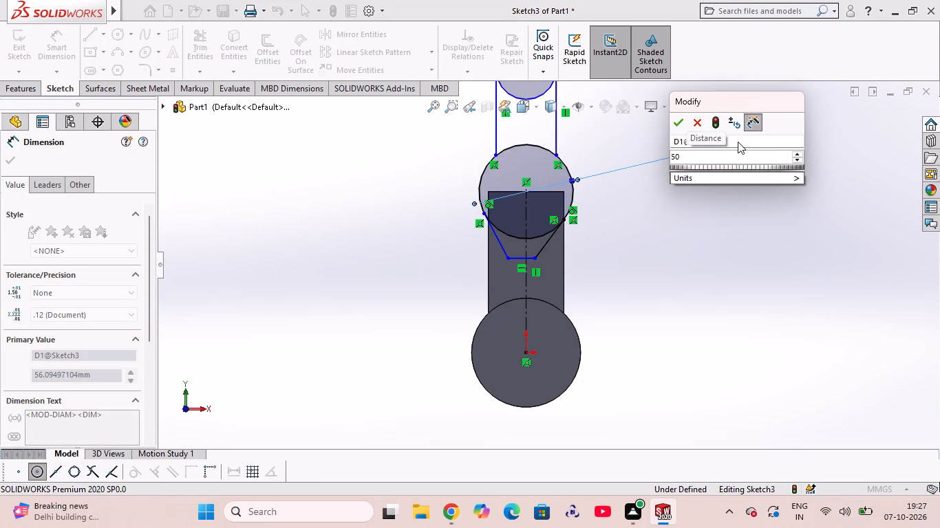
{"action": "key", "text": "Return"}
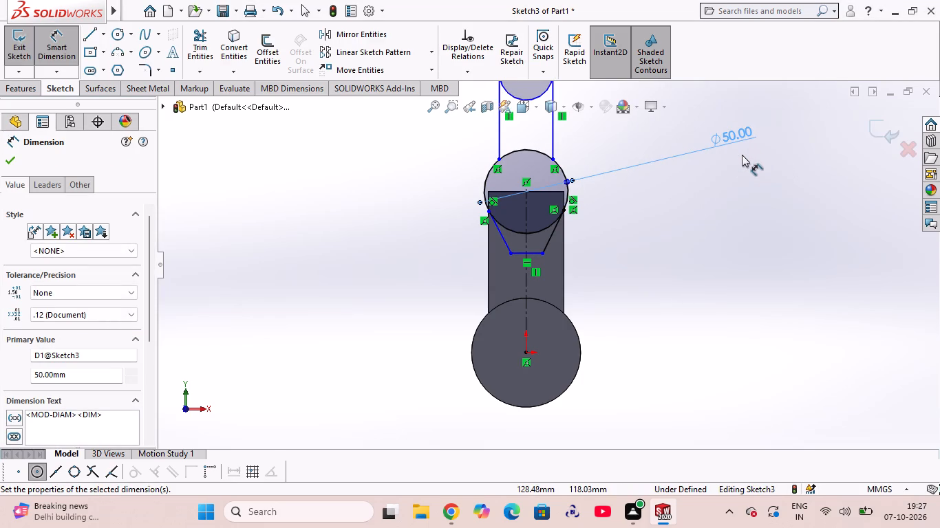
Dimension the upper circle with a diameter of 28 mm.
{"action": "scroll", "coordinate": [603, 344], "scroll_direction": "down", "scroll_amount": 1}
{"action": "scroll", "coordinate": [600, 336], "scroll_direction": "up", "scroll_amount": 3}
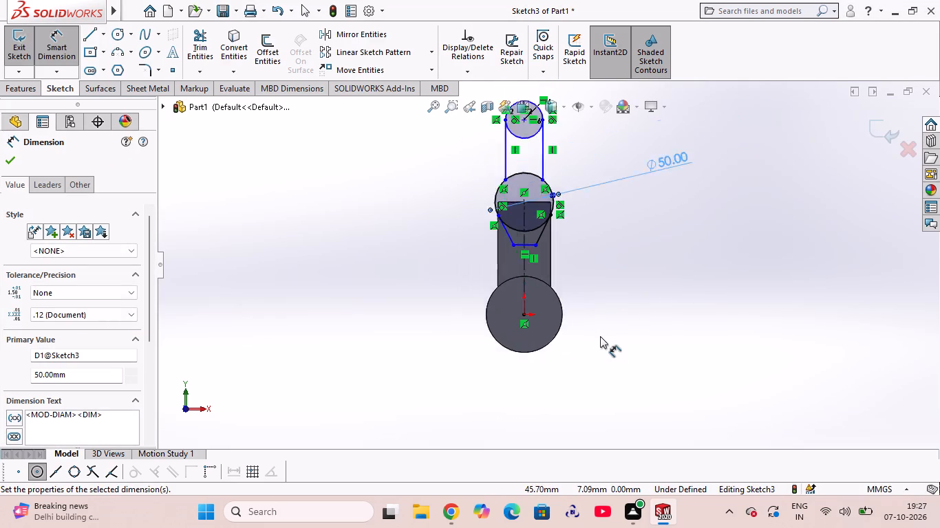
{"action": "scroll", "coordinate": [600, 336], "scroll_direction": "up", "scroll_amount": 2}
{"action": "left_click", "coordinate": [542, 157]}
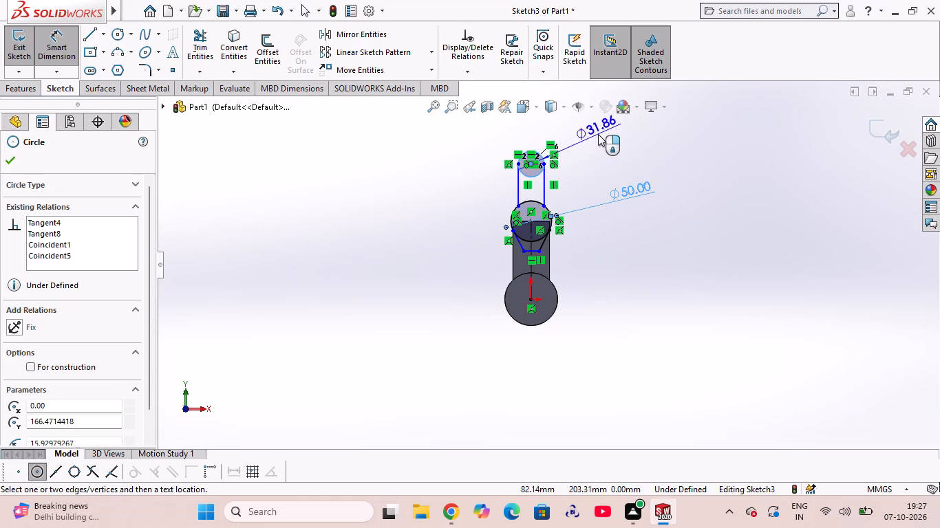
{"action": "left_click", "coordinate": [606, 139]}
{"action": "type", "text": "28"}
{"action": "key", "text": "Return"}
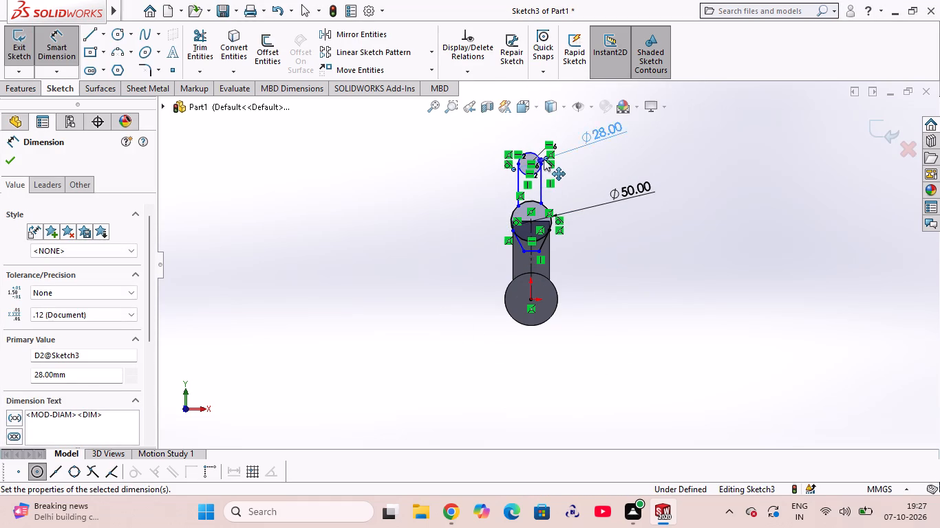
Dimension the vertical distance between the centres of the upper and lower circles as 44 mm.
{"action": "scroll", "coordinate": [531, 159], "scroll_direction": "down", "scroll_amount": 2}
{"action": "left_click", "coordinate": [531, 177]}
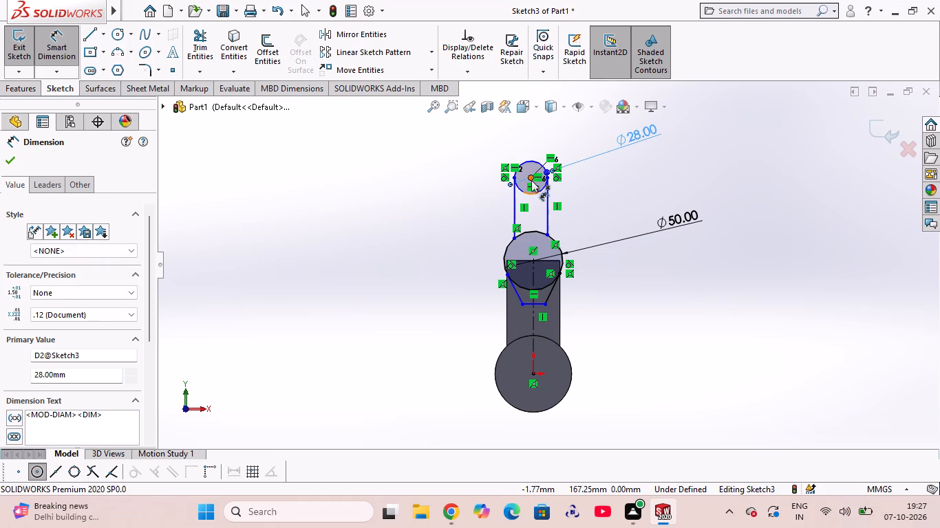
{"action": "left_click", "coordinate": [532, 259]}
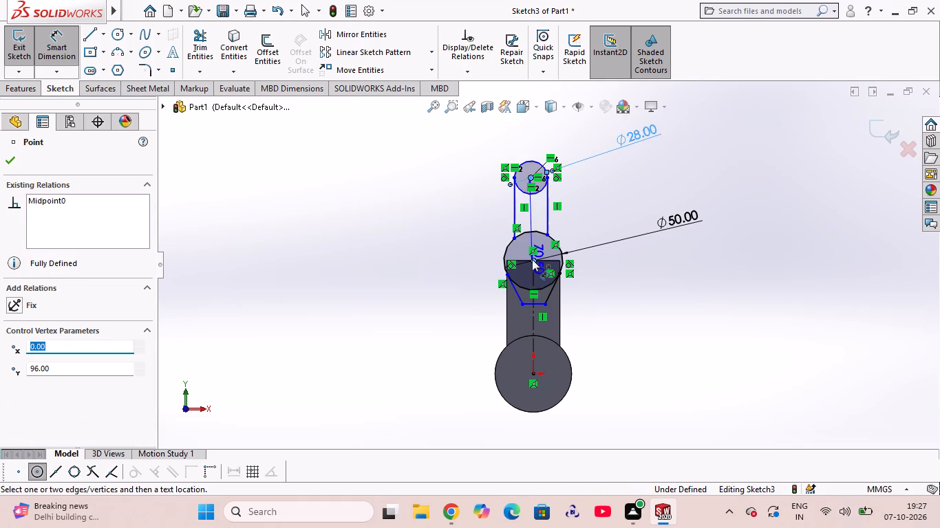
{"action": "left_click", "coordinate": [417, 257]}
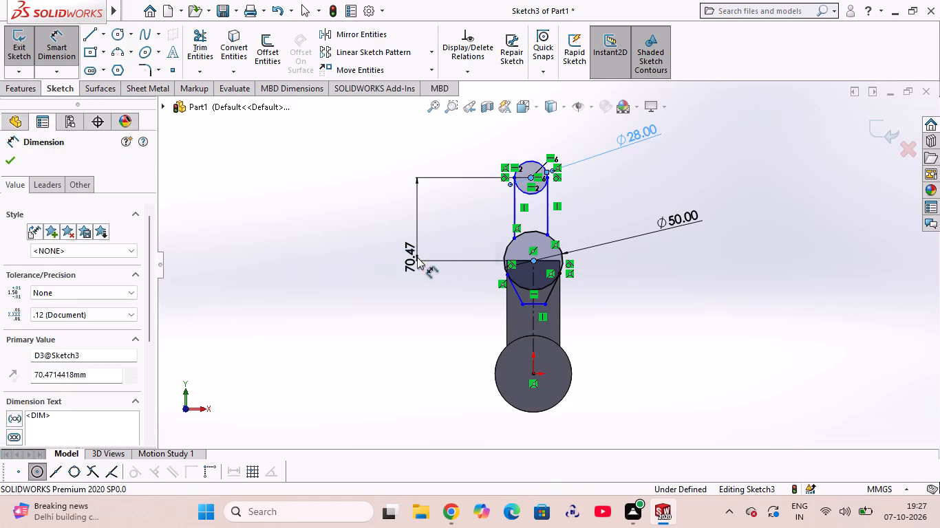
{"action": "type", "text": "44"}
{"action": "key", "text": "Return"}
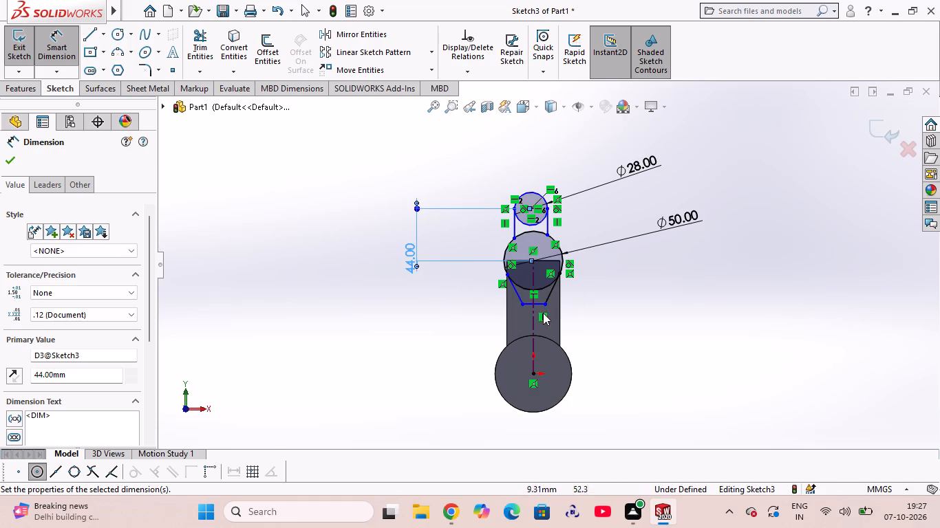
Dimension the vertical distance from the lower circle's centre to the left endpoint of the short bottom line as 34 mm.
{"action": "left_click", "coordinate": [522, 303]}
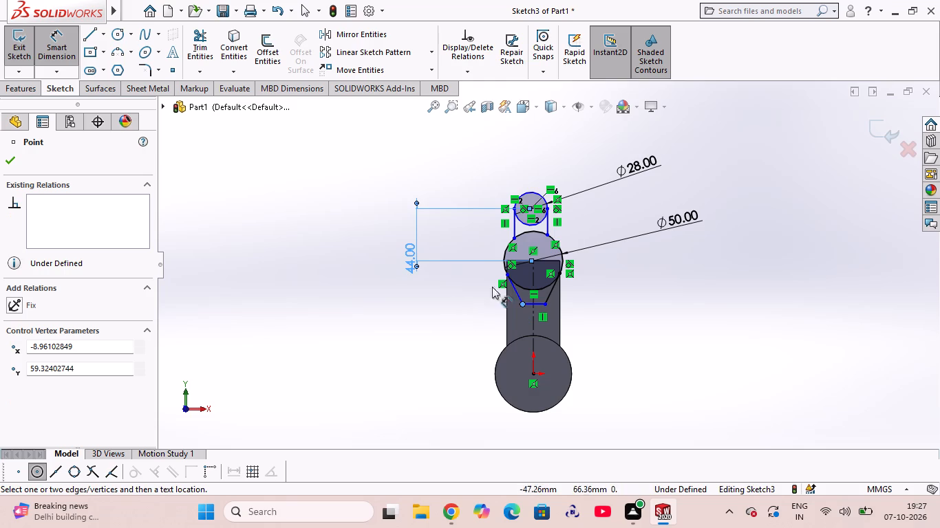
{"action": "key", "text": "Escape"}
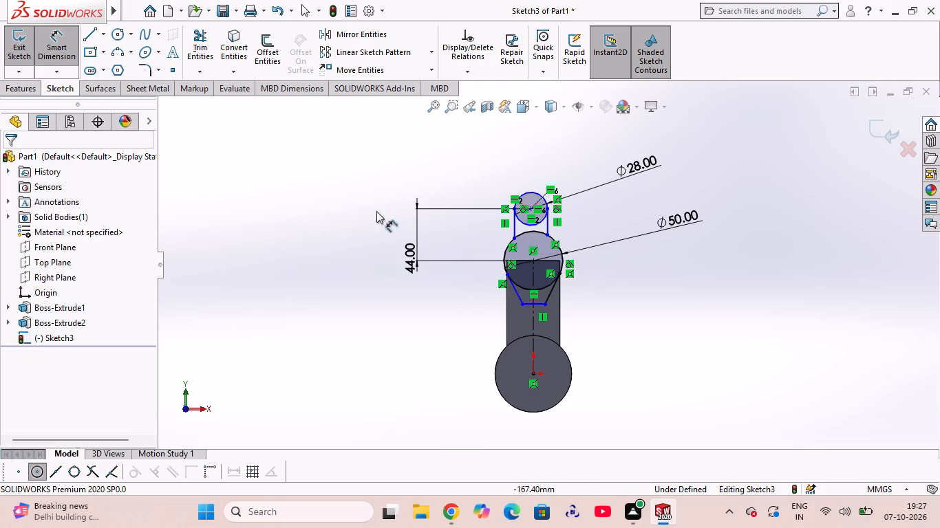
{"action": "left_click", "coordinate": [533, 259]}
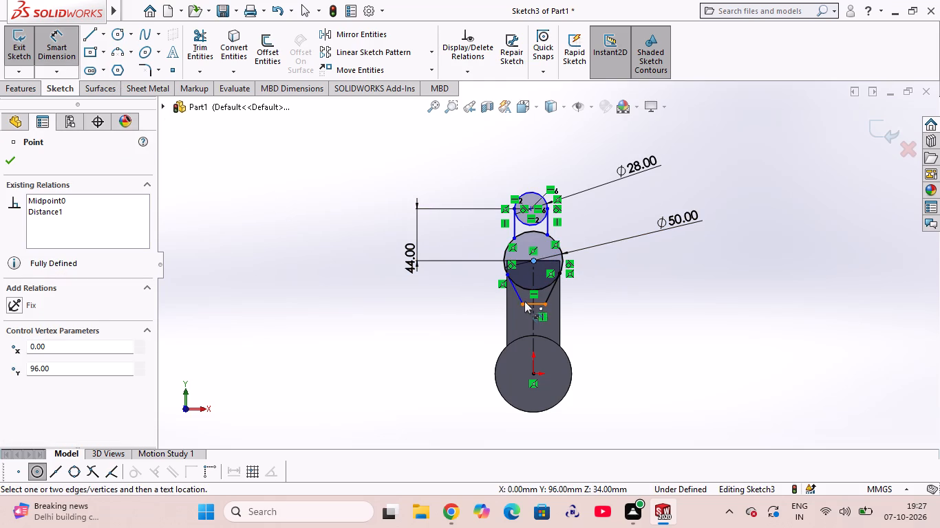
{"action": "left_click", "coordinate": [523, 301]}
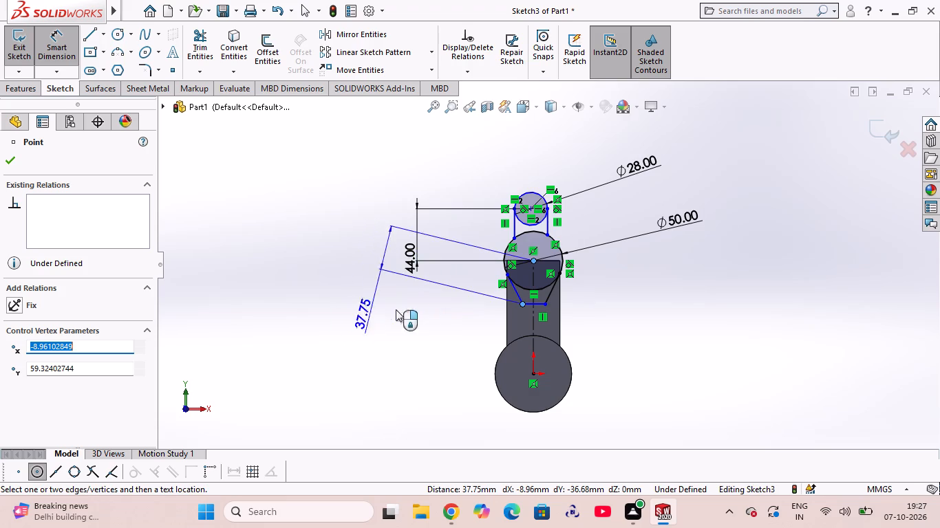
{"action": "left_click", "coordinate": [451, 304]}
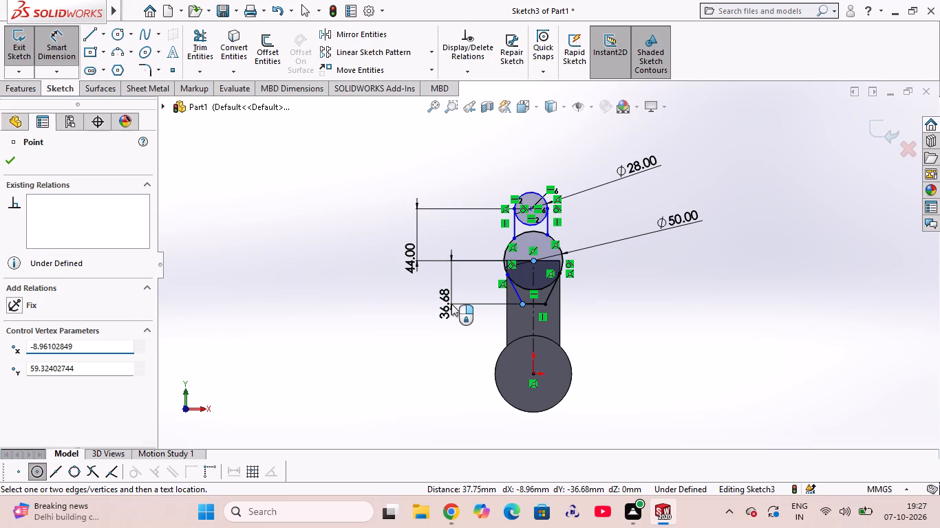
{"action": "type", "text": "34"}
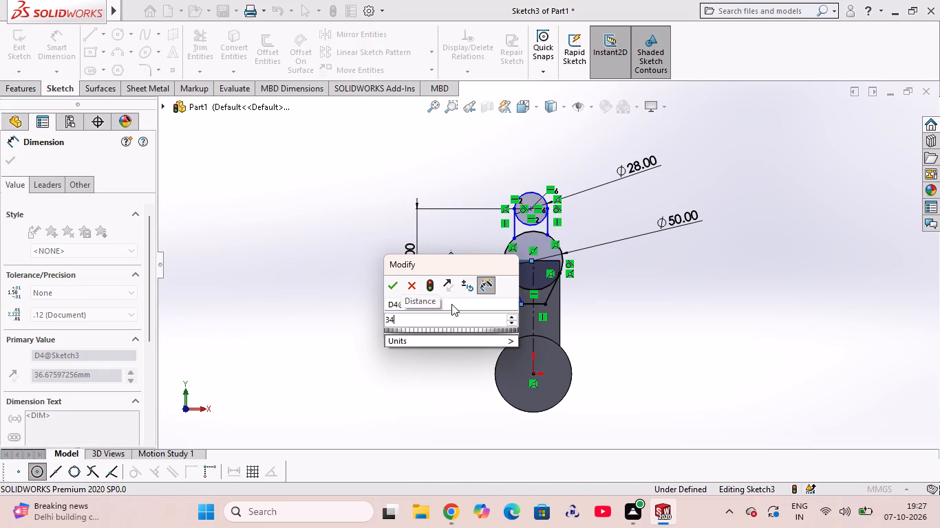
{"action": "key", "text": "Return"}
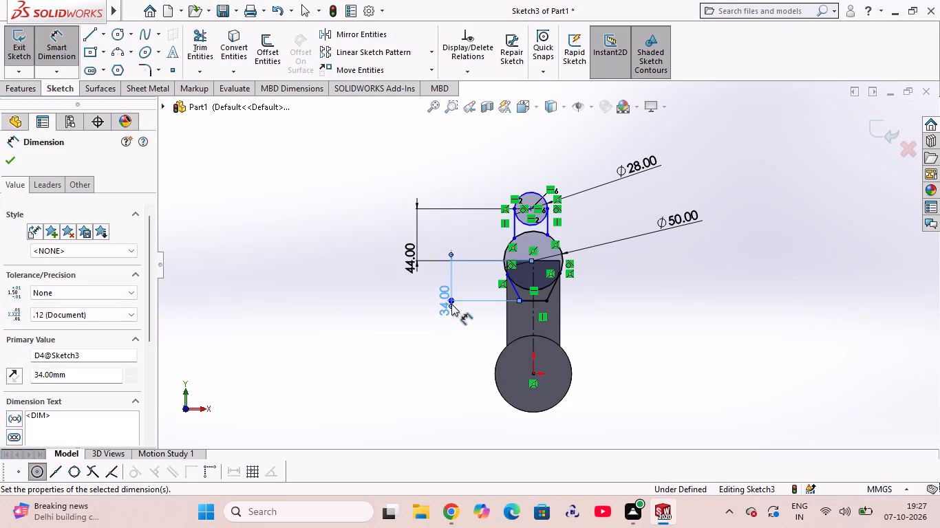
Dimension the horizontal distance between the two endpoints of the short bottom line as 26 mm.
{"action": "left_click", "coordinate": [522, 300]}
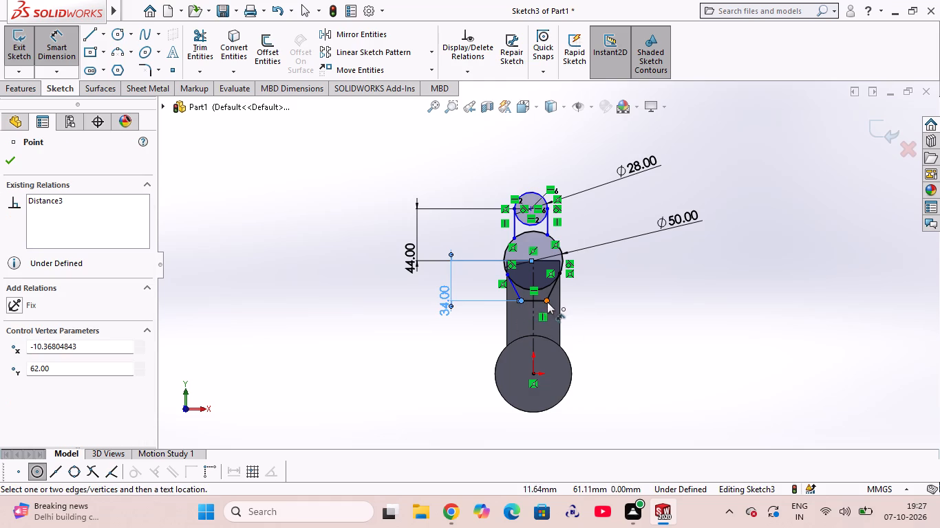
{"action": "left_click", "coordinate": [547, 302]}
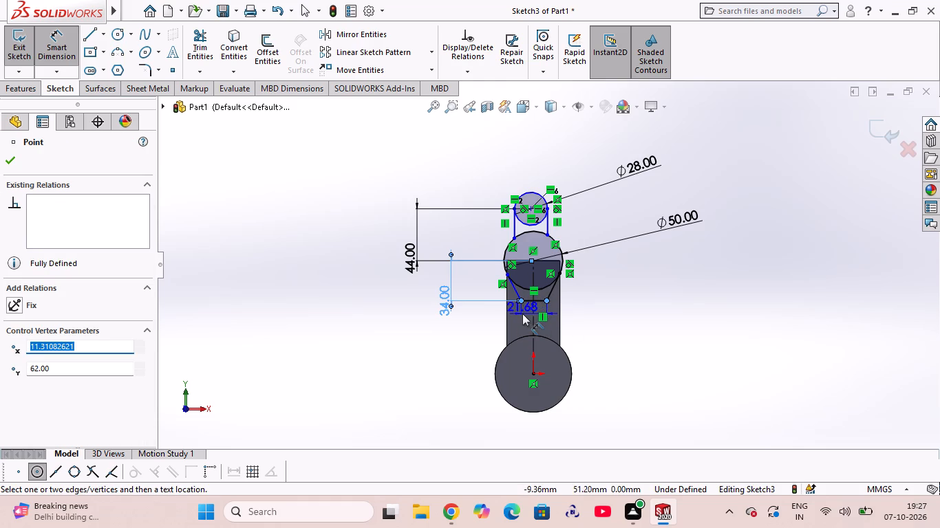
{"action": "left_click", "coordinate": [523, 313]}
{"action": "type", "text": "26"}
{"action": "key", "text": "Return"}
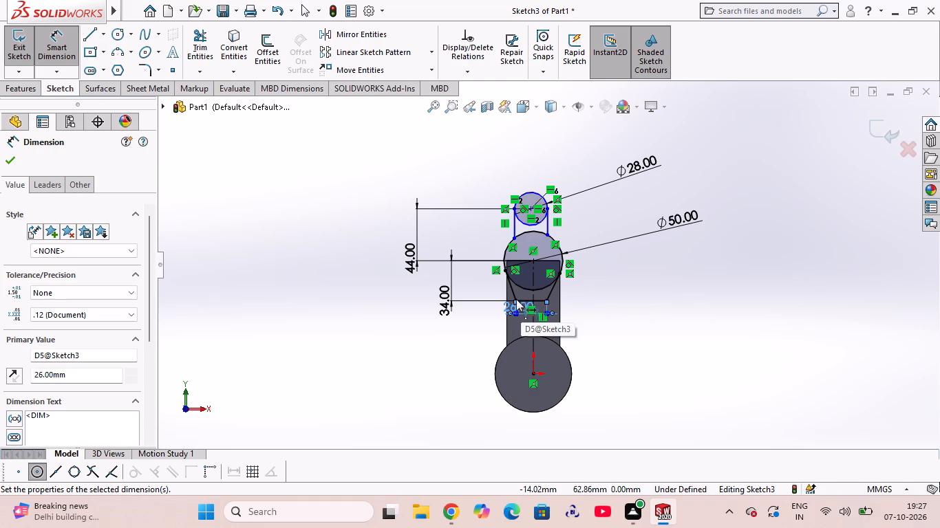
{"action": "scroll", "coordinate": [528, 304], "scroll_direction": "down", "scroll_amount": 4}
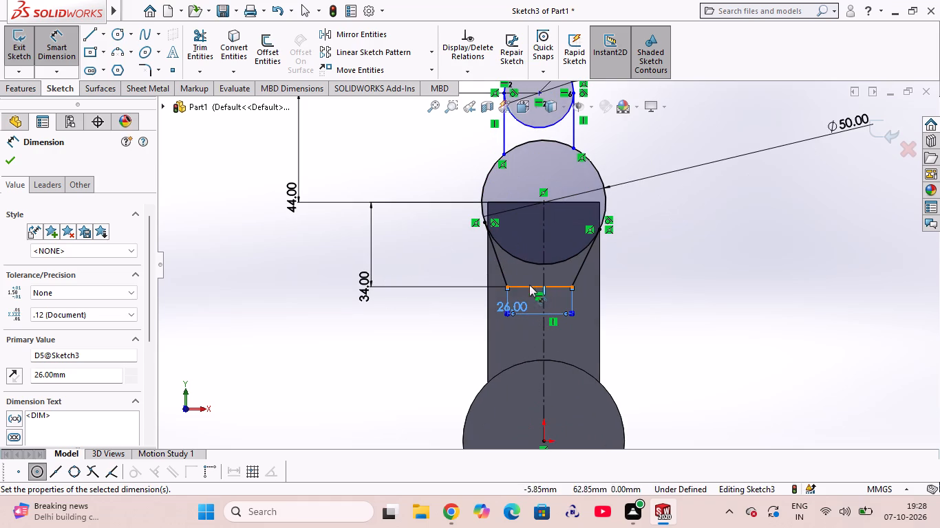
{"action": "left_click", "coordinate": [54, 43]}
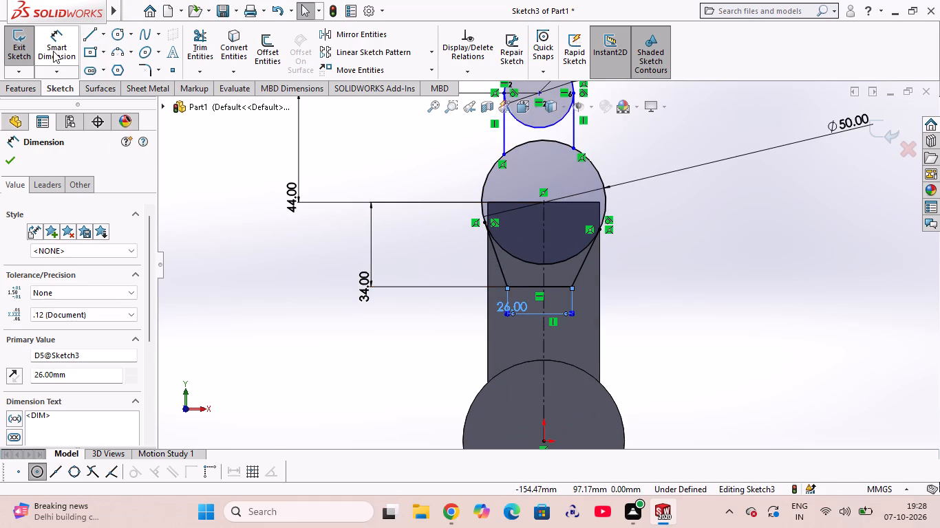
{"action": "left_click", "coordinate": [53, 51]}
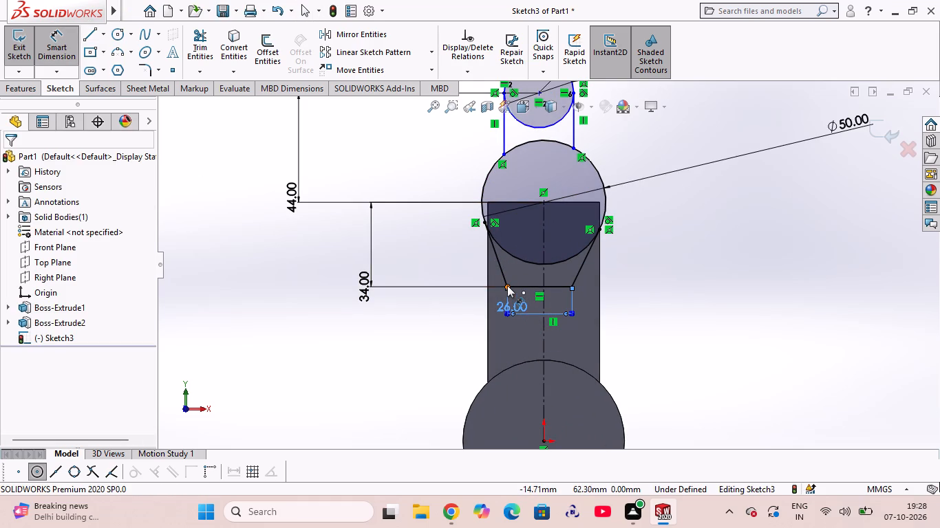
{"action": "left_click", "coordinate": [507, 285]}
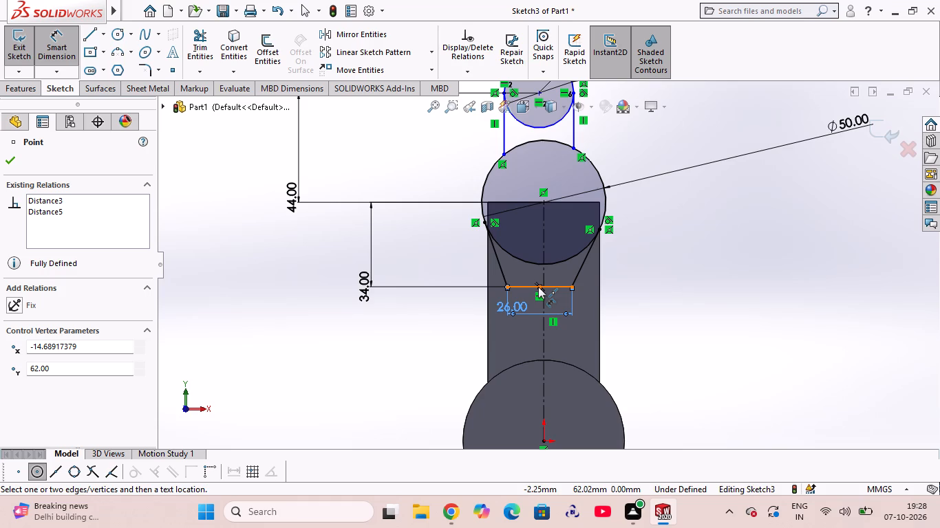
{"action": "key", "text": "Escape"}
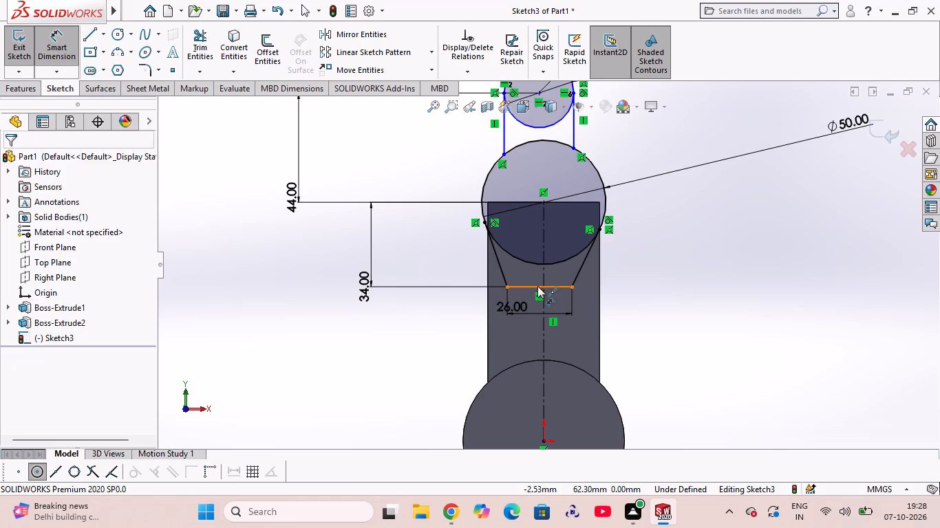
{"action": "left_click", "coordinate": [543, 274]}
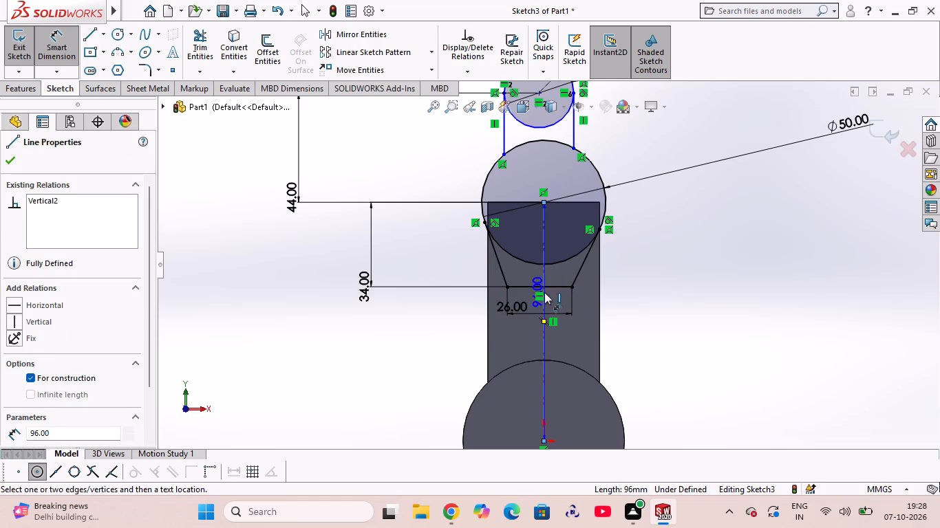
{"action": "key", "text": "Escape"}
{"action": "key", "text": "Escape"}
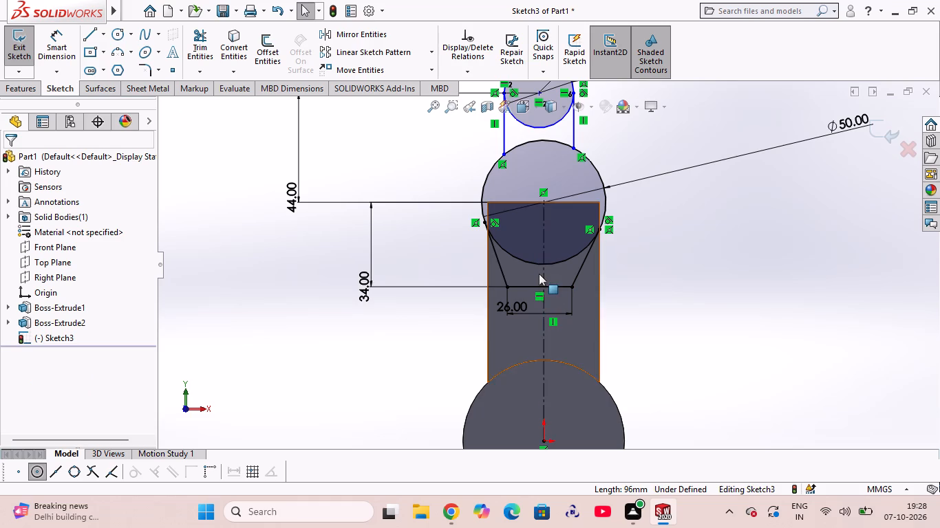
Try a midpoint relation between the bottom line's midpoint and the vertical centreline, undo it, and make them coincident instead.
{"action": "left_click", "coordinate": [544, 277]}
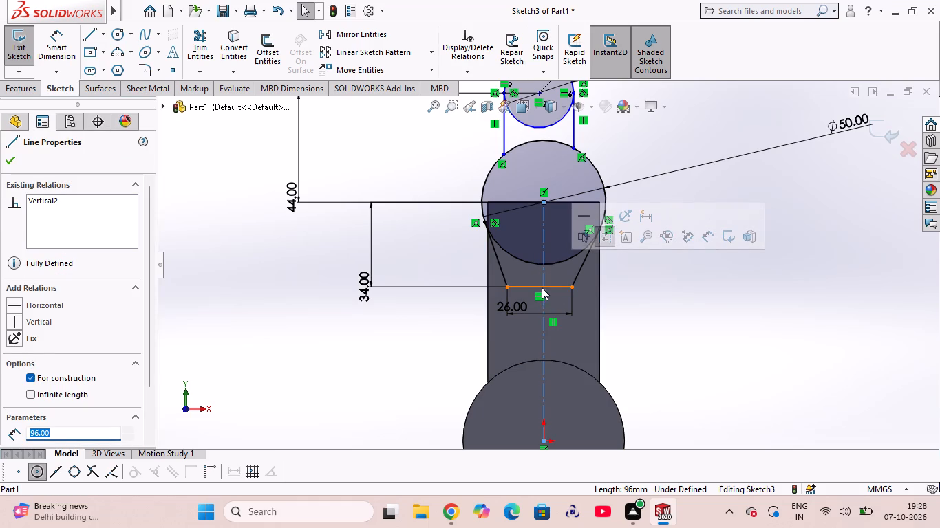
{"action": "left_click", "coordinate": [539, 285], "text": "ctrl"}
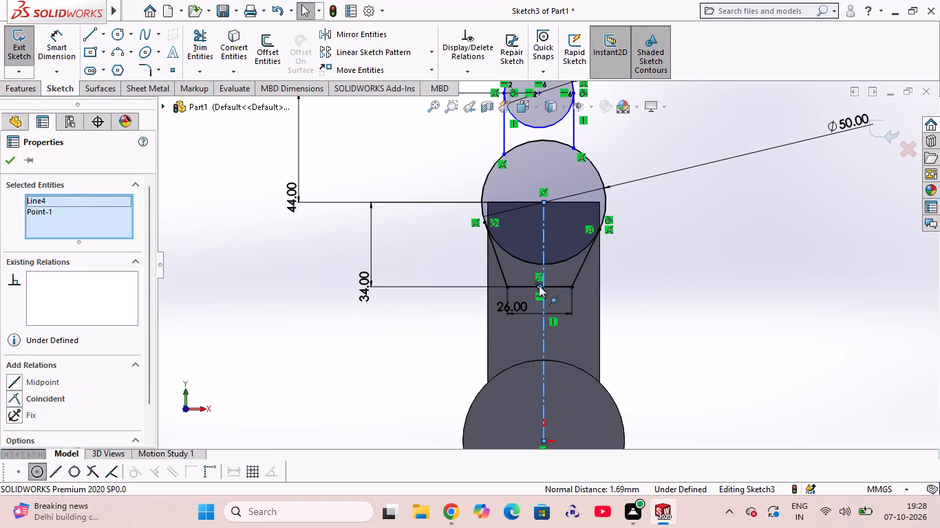
{"action": "left_click", "coordinate": [52, 383]}
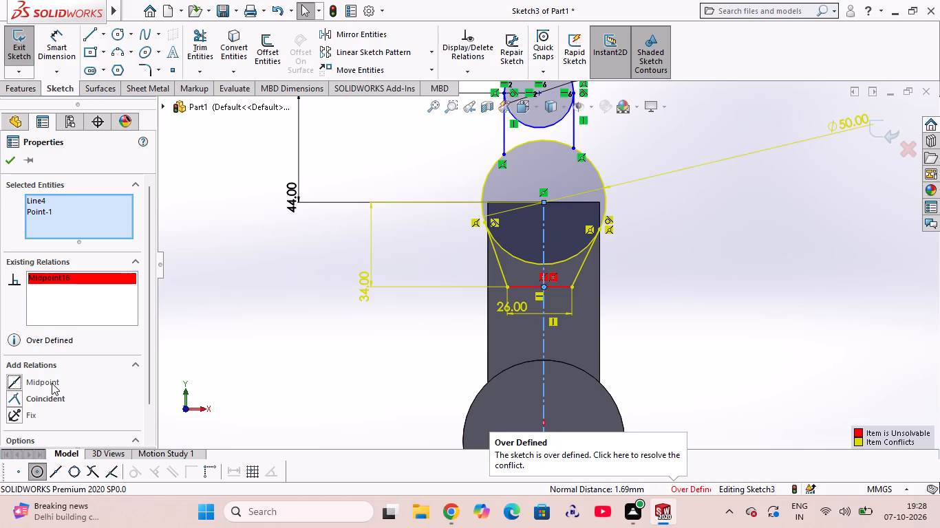
{"action": "key", "text": "ctrl+z"}
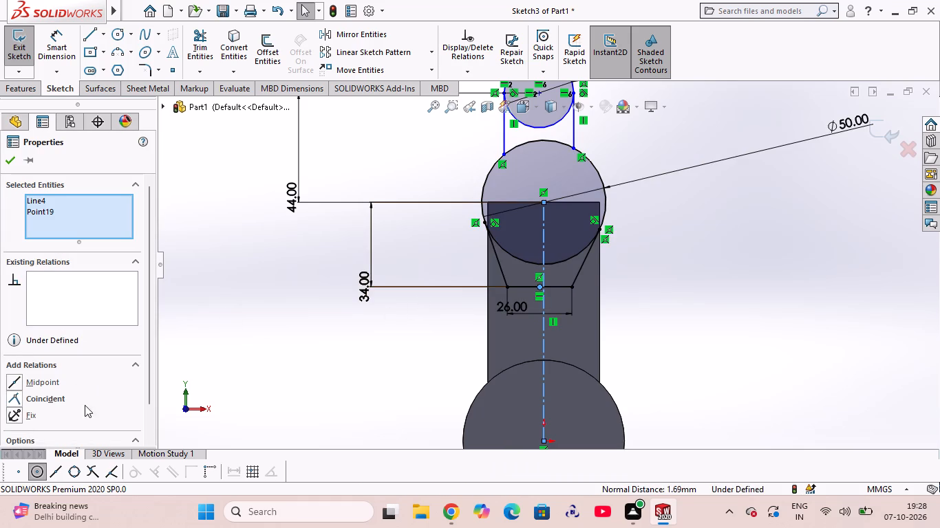
{"action": "left_click", "coordinate": [43, 398]}
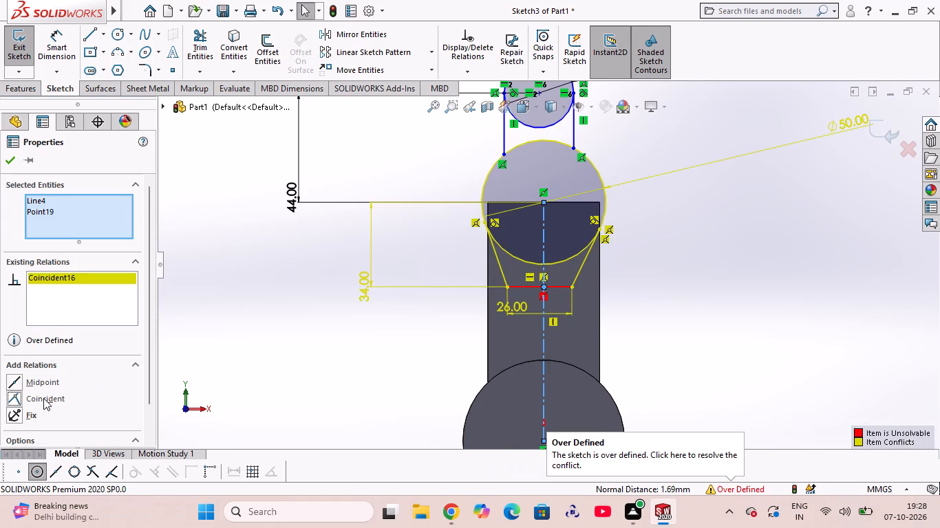
{"action": "left_click", "coordinate": [6, 166]}
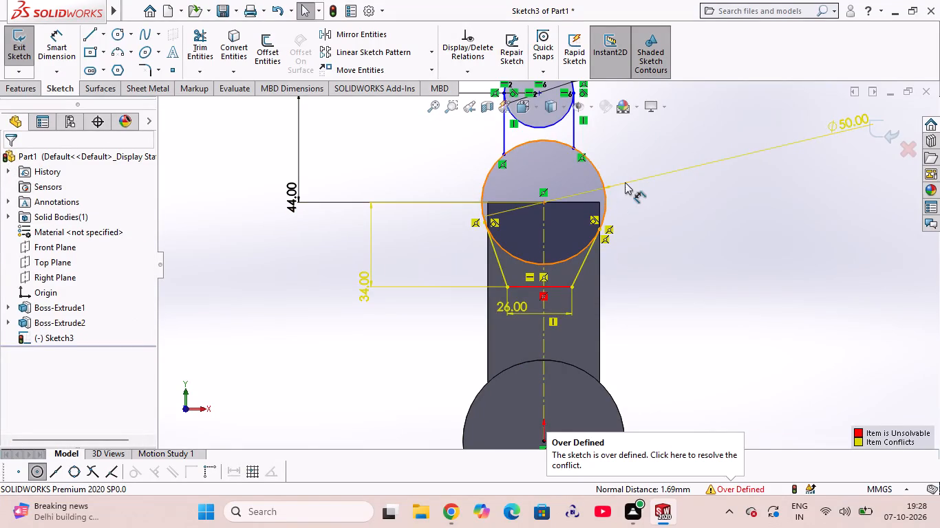
Delete the 50 mm diameter dimension of the lower circle.
{"action": "left_click", "coordinate": [626, 180]}
{"action": "key", "text": "Delete"}
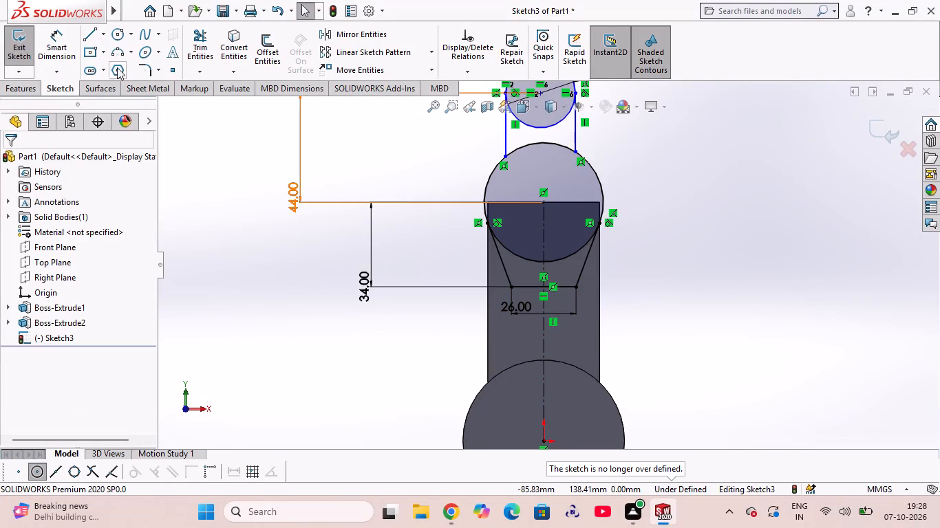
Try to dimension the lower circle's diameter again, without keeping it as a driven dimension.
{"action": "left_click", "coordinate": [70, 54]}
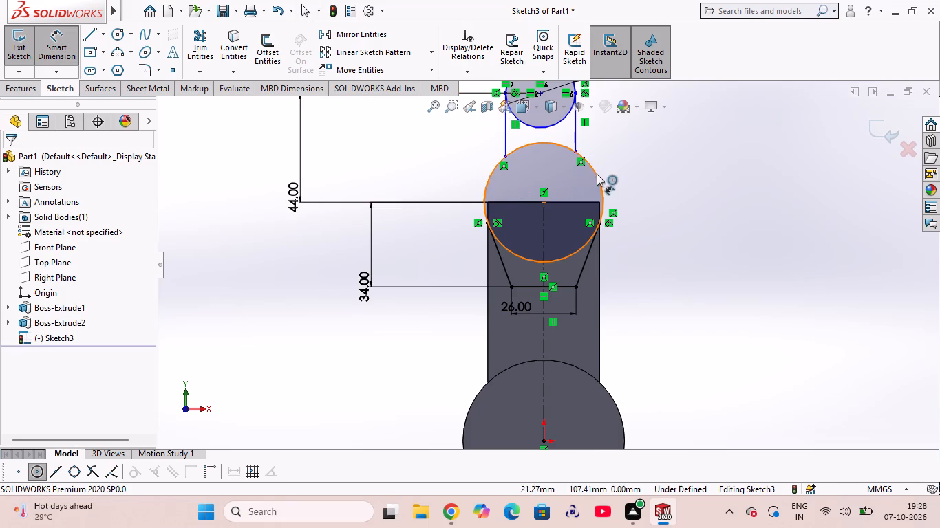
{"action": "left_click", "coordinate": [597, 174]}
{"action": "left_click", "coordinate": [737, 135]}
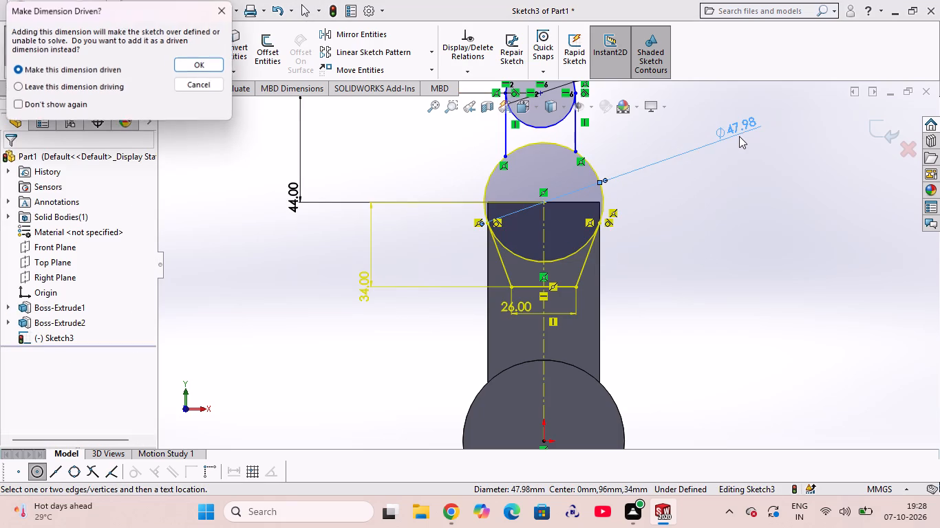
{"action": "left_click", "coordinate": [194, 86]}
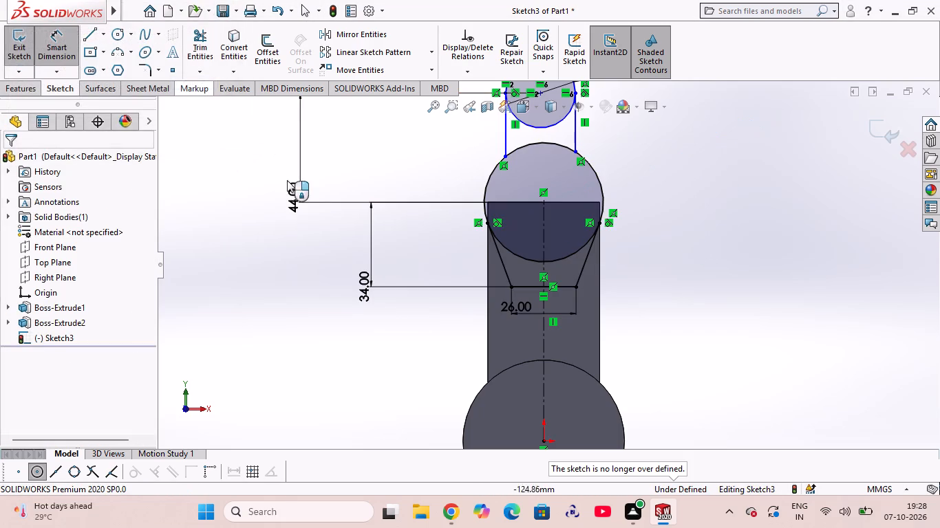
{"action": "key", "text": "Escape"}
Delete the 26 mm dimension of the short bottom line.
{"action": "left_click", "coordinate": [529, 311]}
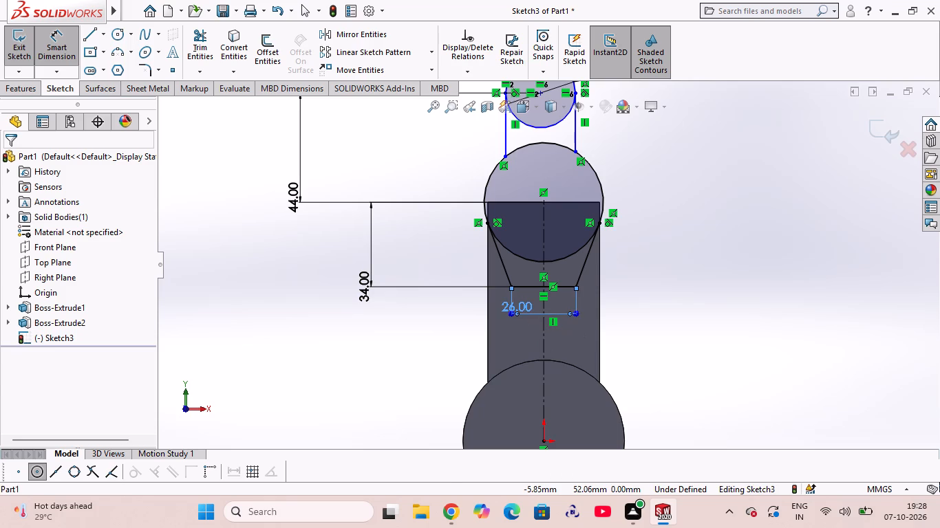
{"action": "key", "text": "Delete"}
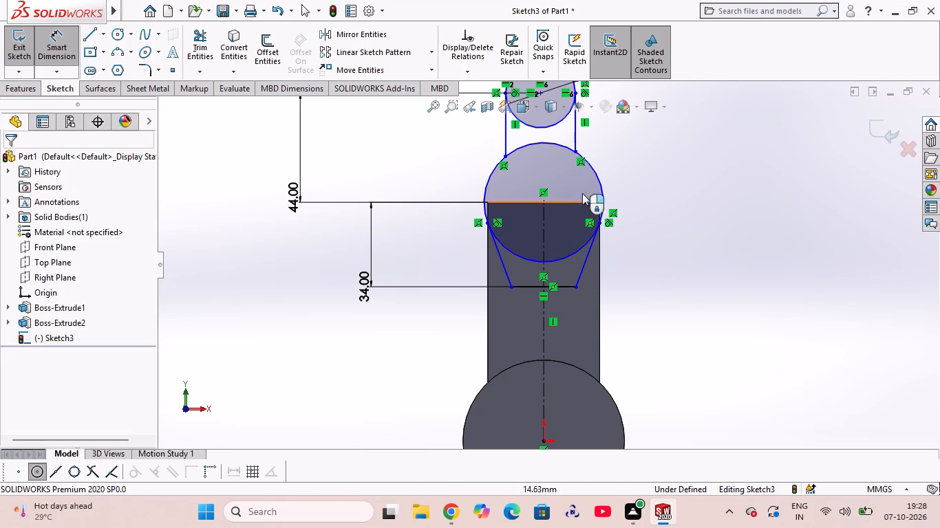
Dimension the lower circle's diameter as 50 mm.
{"action": "left_click", "coordinate": [596, 173]}
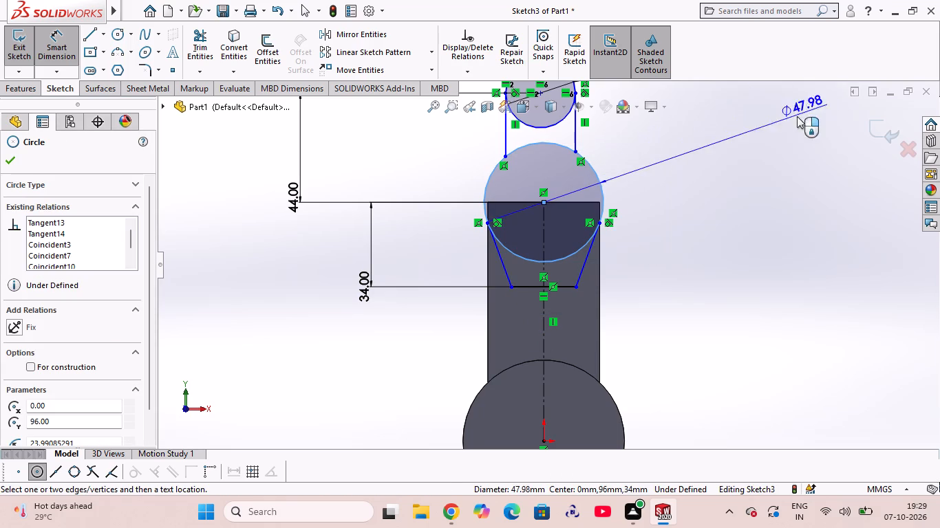
{"action": "left_click", "coordinate": [756, 137]}
{"action": "type", "text": "50"}
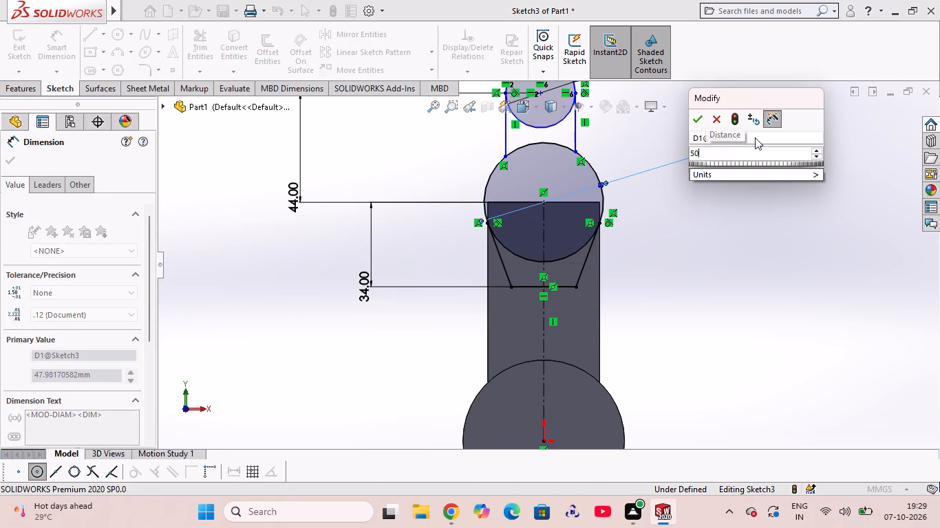
{"action": "key", "text": "Return"}
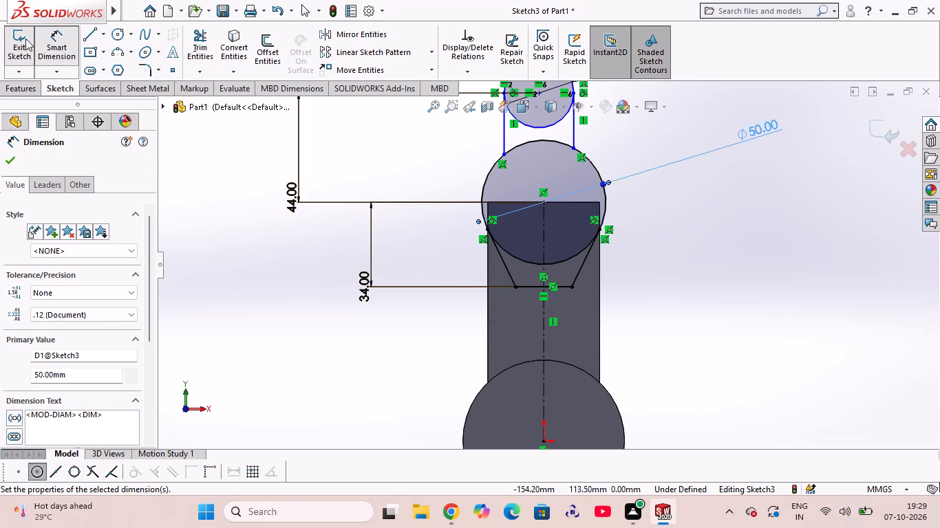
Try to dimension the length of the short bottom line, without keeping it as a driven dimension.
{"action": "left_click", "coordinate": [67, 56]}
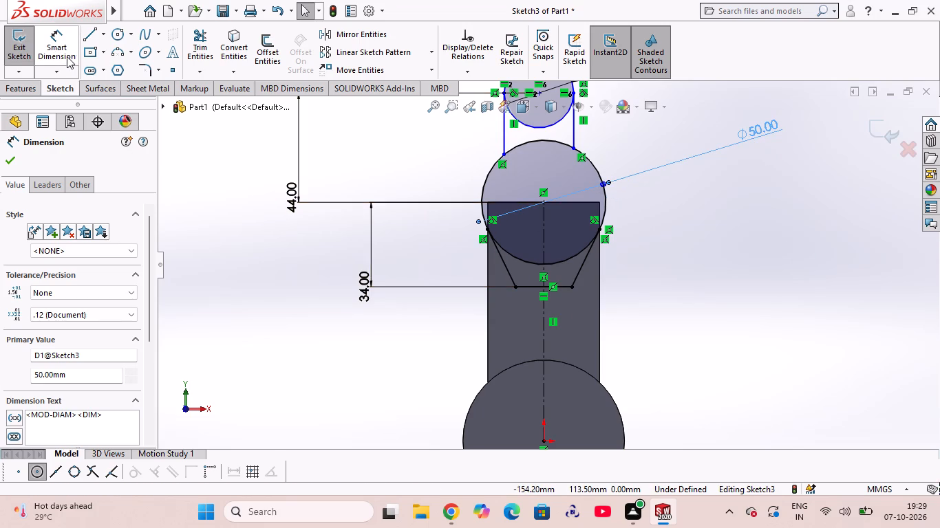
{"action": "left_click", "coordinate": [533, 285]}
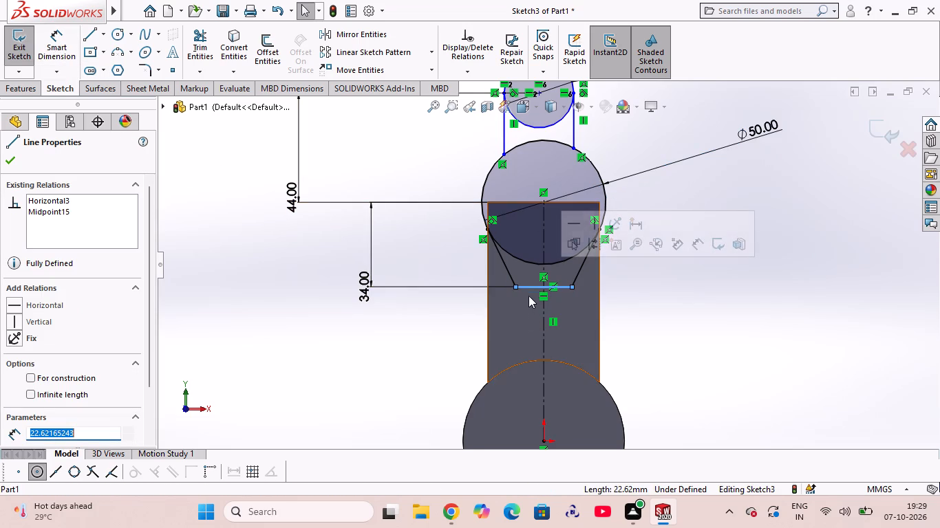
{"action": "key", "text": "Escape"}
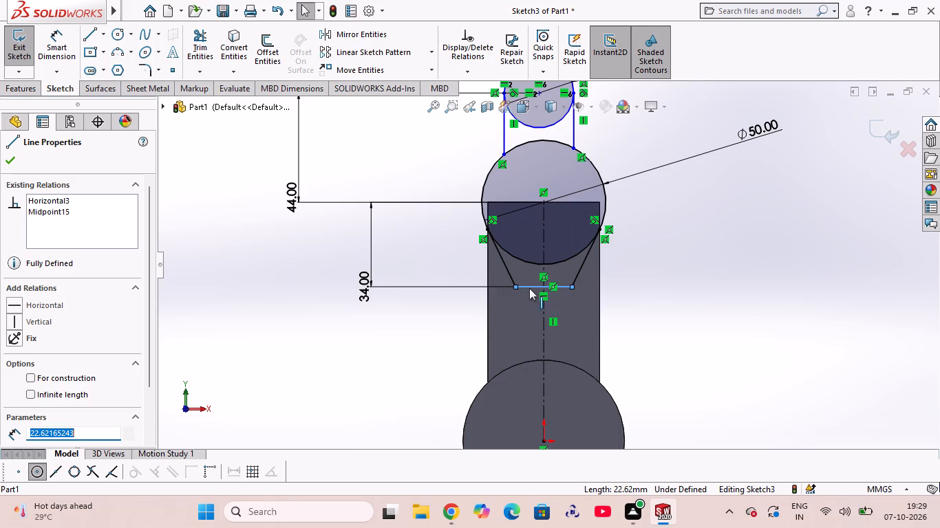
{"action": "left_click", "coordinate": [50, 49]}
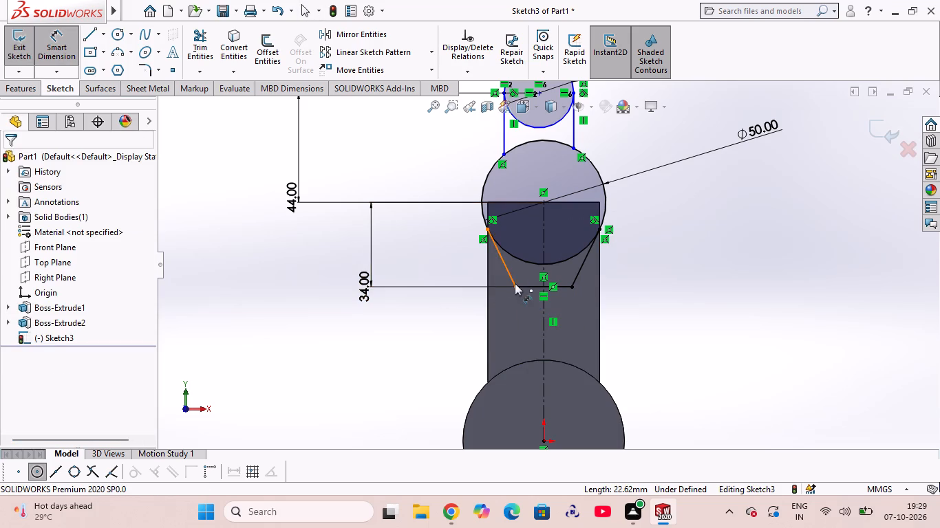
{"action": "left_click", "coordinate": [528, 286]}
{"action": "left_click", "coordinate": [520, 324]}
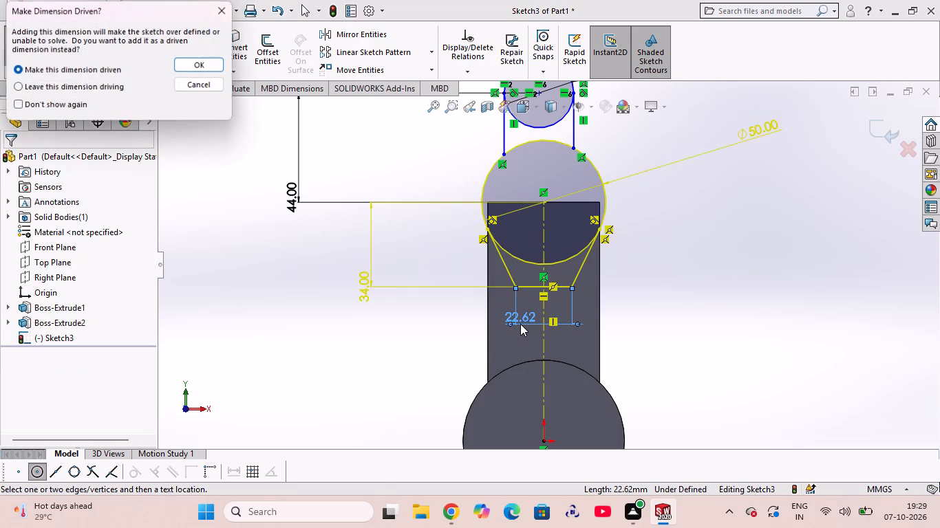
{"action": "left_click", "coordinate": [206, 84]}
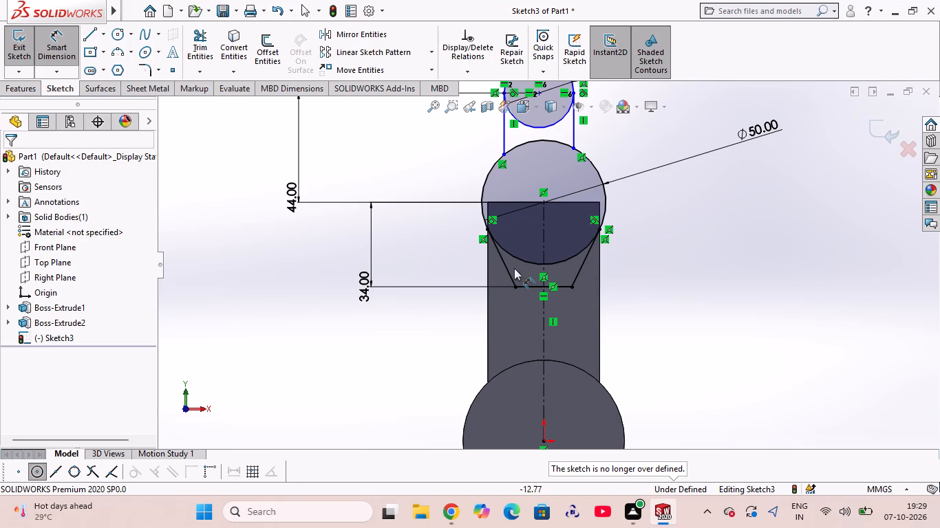
Add a vertical relation between the centre points of the upper 28 mm circle and the lower 50 mm circle.
{"action": "scroll", "coordinate": [554, 366], "scroll_direction": "down", "scroll_amount": 1}
{"action": "scroll", "coordinate": [543, 355], "scroll_direction": "up", "scroll_amount": 2}
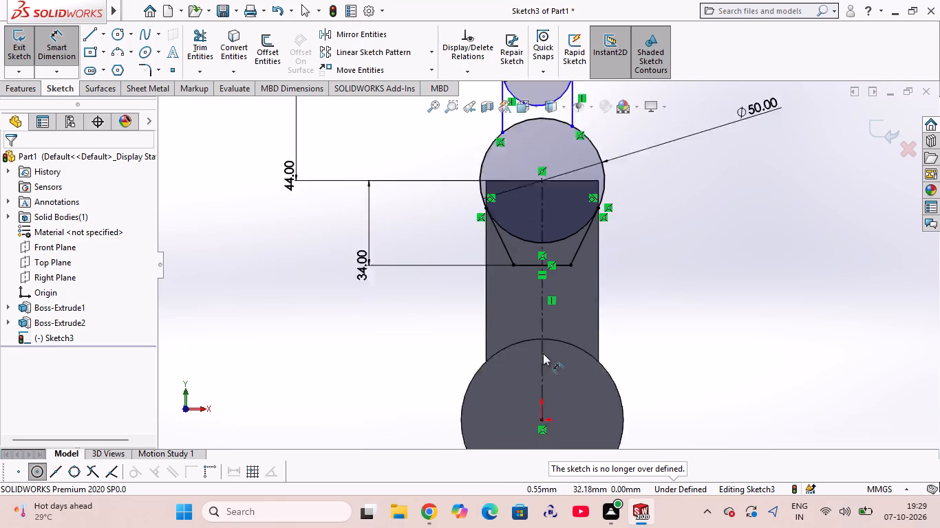
{"action": "scroll", "coordinate": [543, 353], "scroll_direction": "up", "scroll_amount": 5}
{"action": "scroll", "coordinate": [575, 225], "scroll_direction": "down", "scroll_amount": 6}
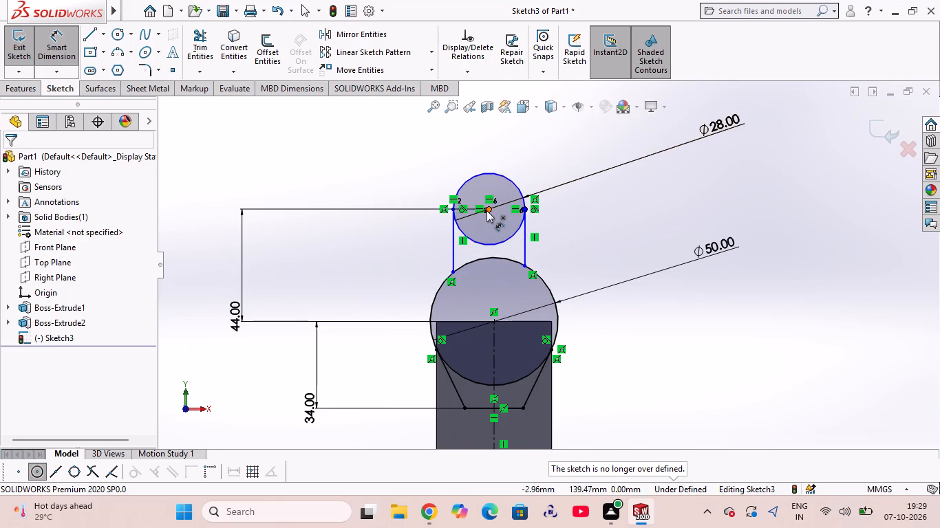
{"action": "key", "text": "Escape"}
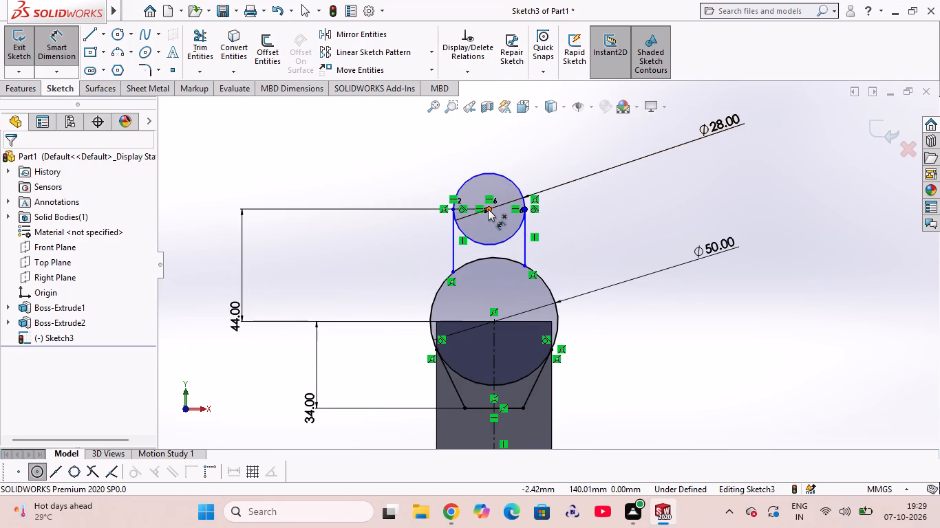
{"action": "key", "text": "Escape"}
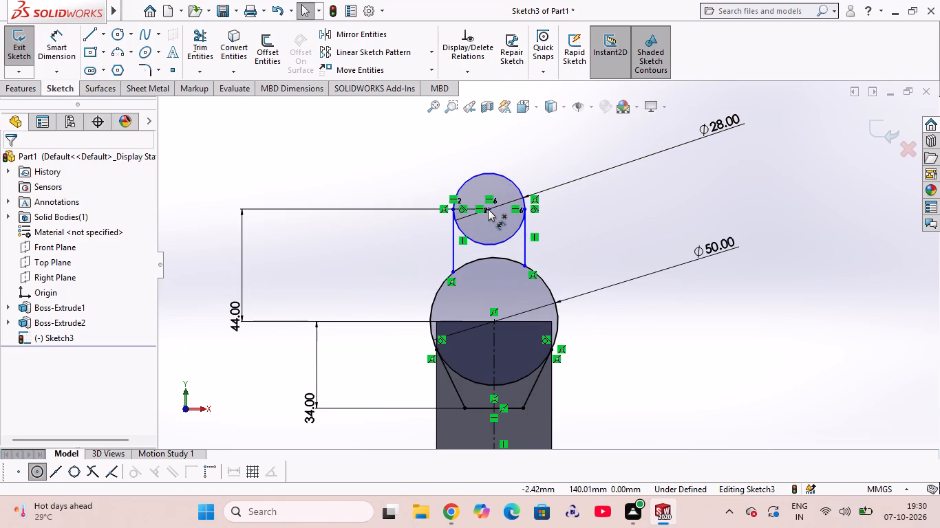
{"action": "left_click", "coordinate": [490, 209]}
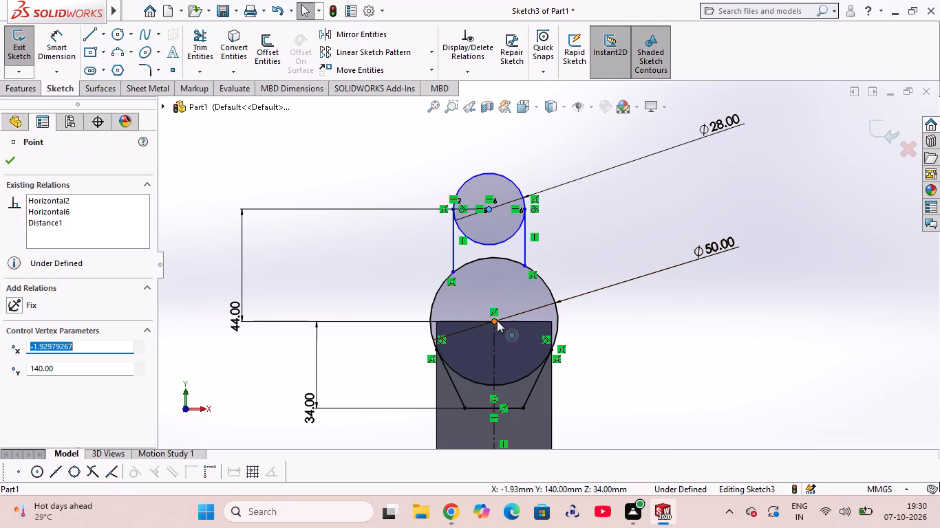
{"action": "left_click", "coordinate": [495, 320], "text": "ctrl"}
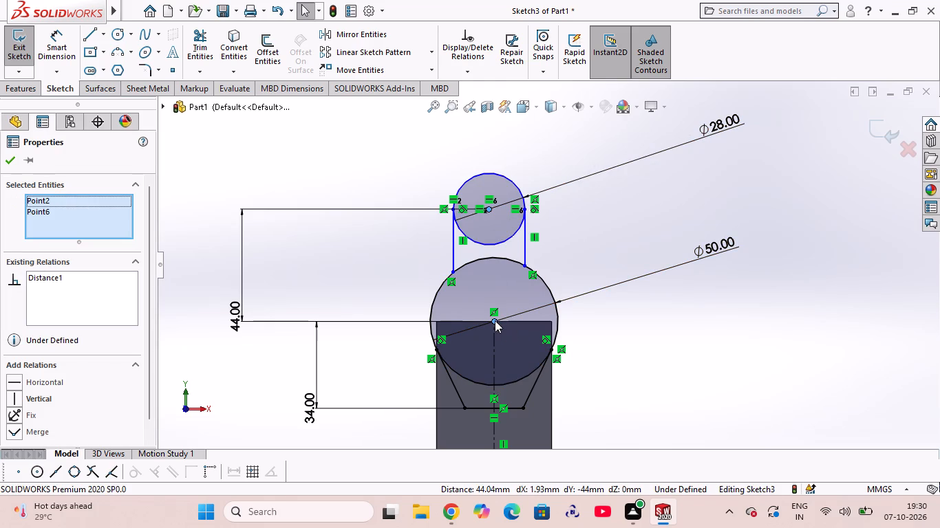
{"action": "left_click", "coordinate": [33, 399]}
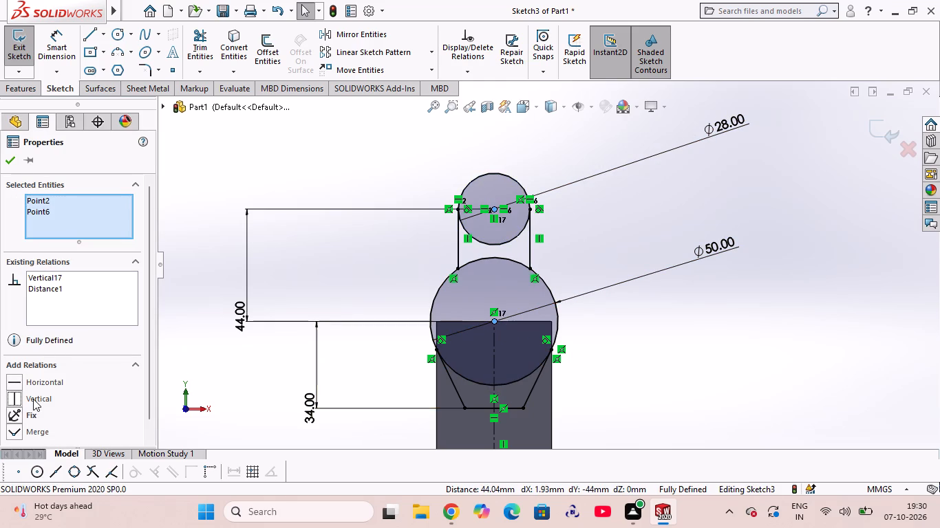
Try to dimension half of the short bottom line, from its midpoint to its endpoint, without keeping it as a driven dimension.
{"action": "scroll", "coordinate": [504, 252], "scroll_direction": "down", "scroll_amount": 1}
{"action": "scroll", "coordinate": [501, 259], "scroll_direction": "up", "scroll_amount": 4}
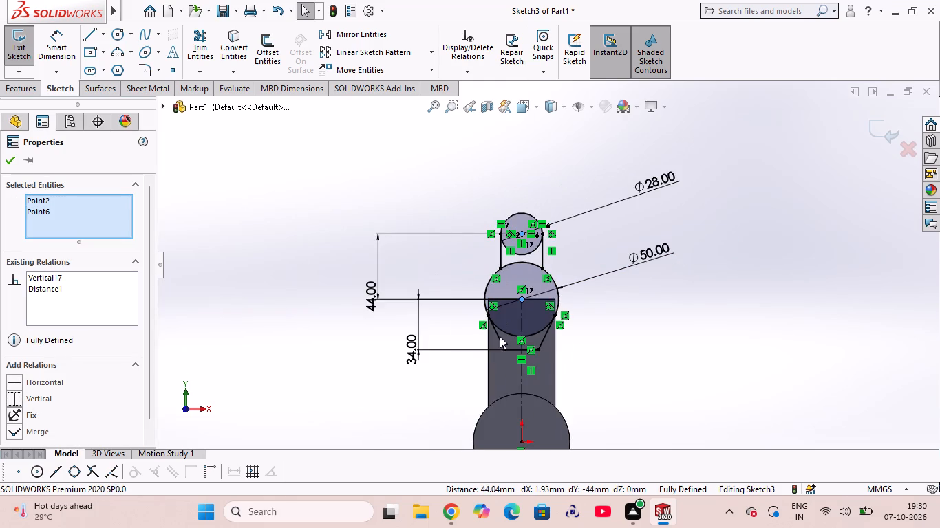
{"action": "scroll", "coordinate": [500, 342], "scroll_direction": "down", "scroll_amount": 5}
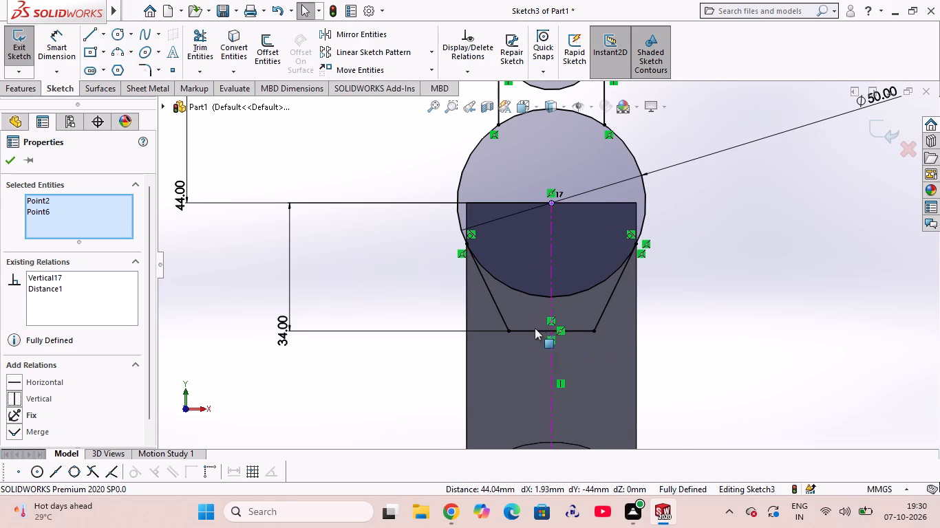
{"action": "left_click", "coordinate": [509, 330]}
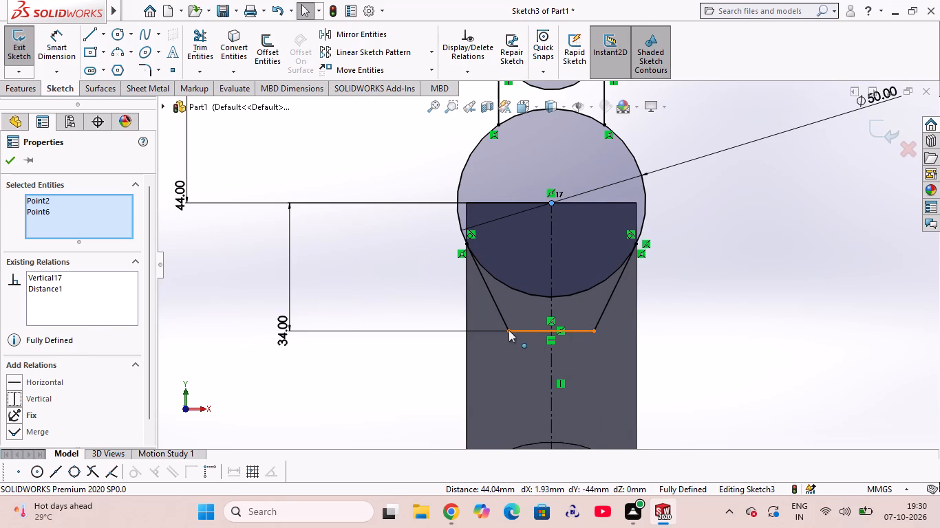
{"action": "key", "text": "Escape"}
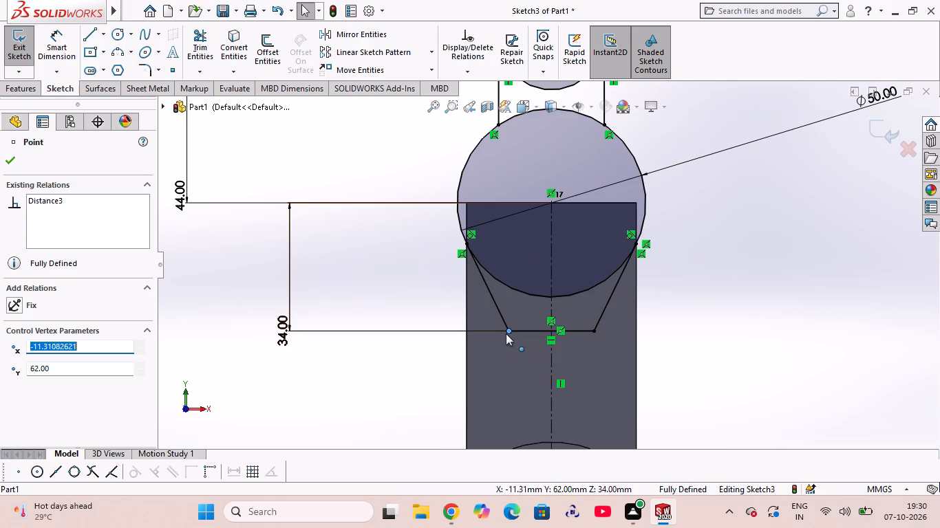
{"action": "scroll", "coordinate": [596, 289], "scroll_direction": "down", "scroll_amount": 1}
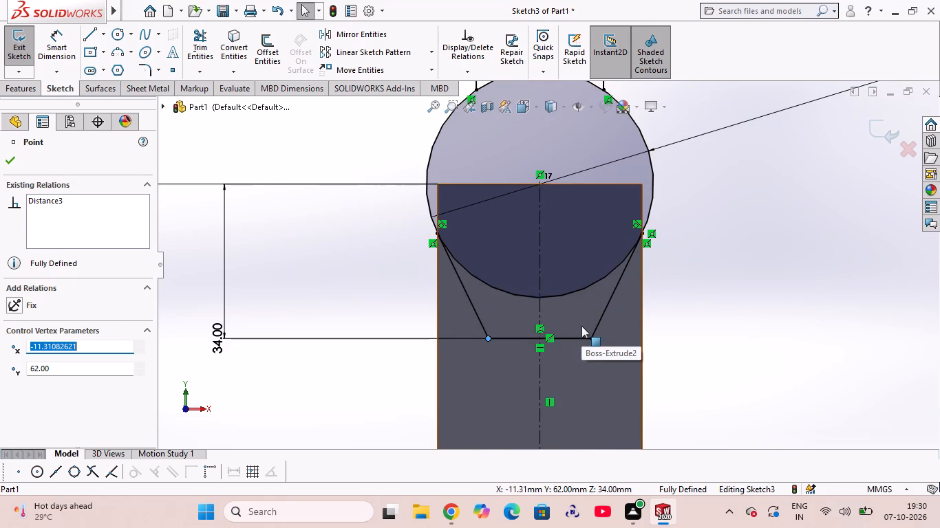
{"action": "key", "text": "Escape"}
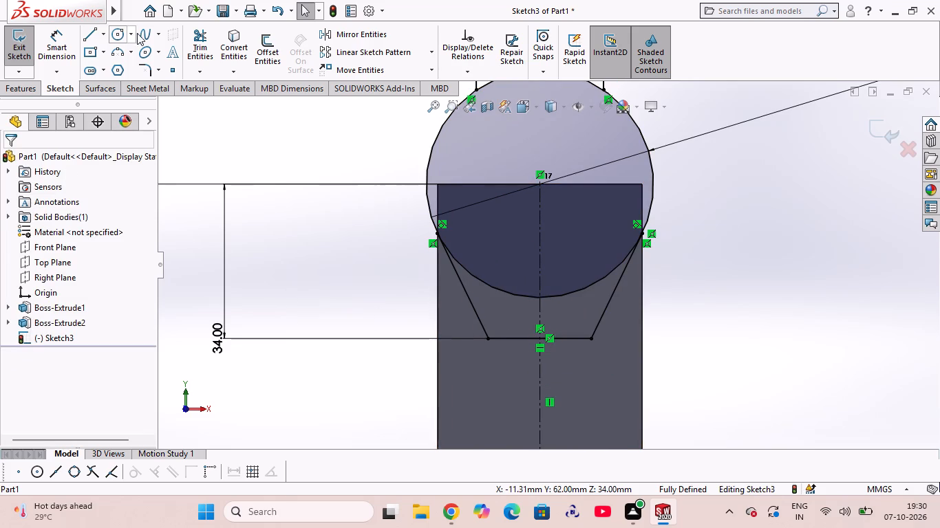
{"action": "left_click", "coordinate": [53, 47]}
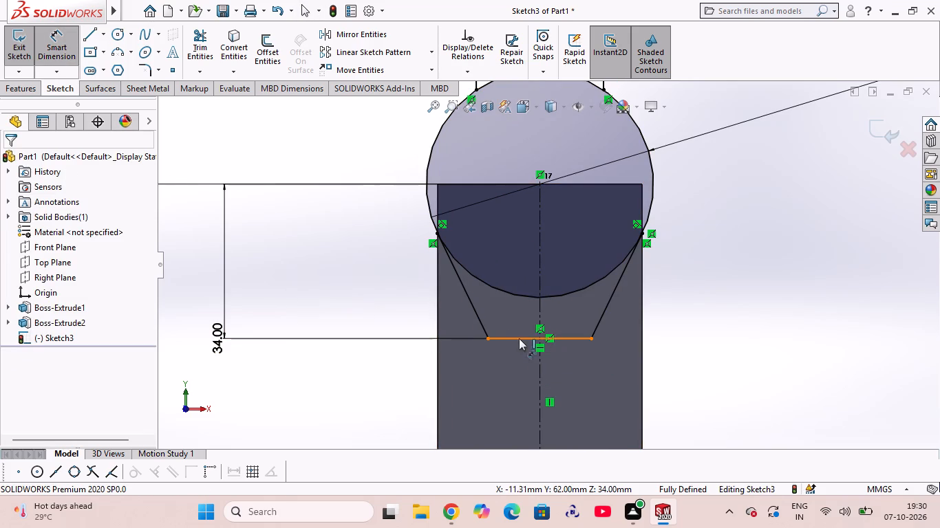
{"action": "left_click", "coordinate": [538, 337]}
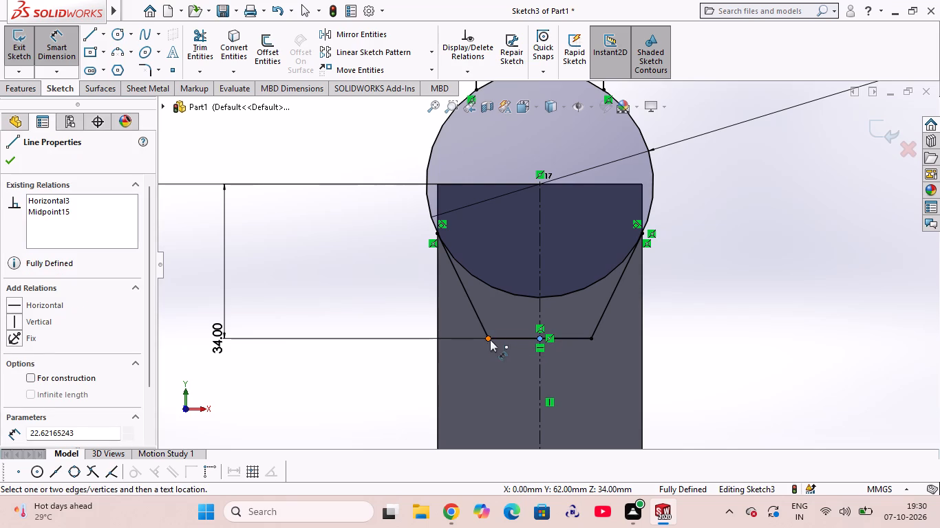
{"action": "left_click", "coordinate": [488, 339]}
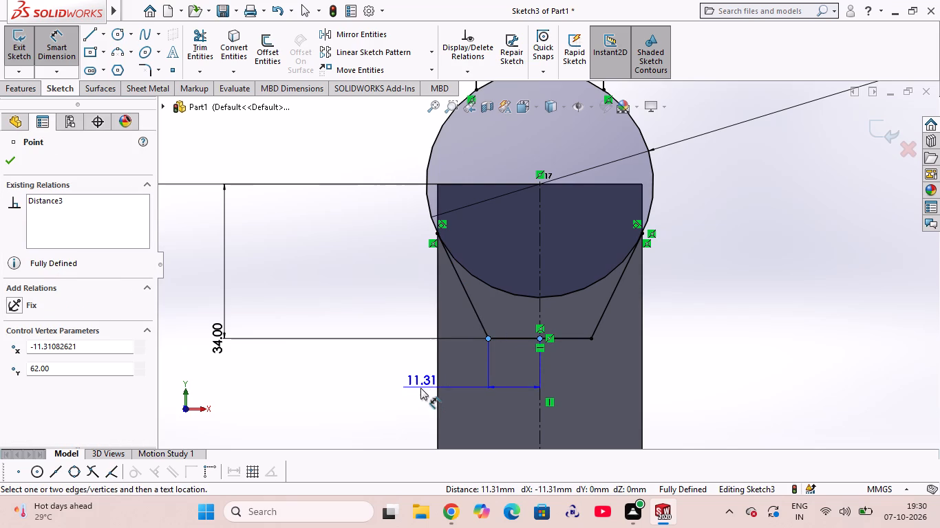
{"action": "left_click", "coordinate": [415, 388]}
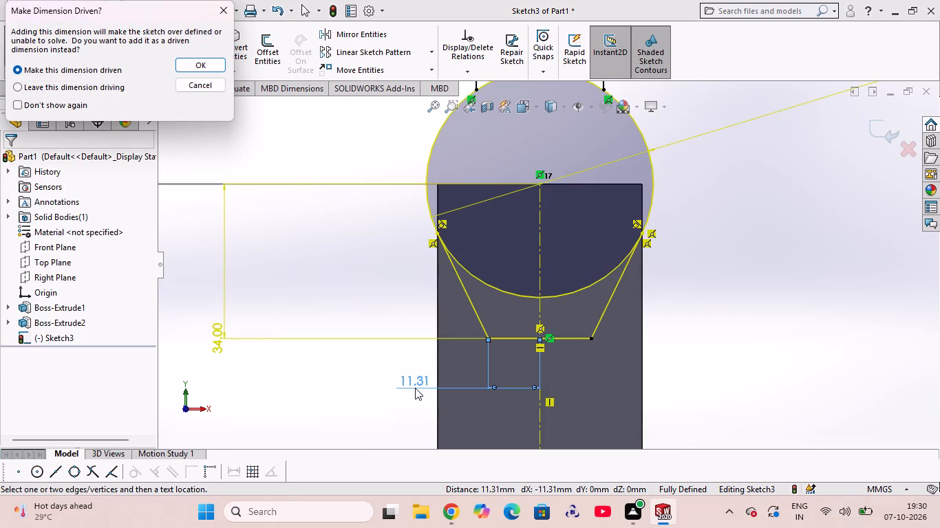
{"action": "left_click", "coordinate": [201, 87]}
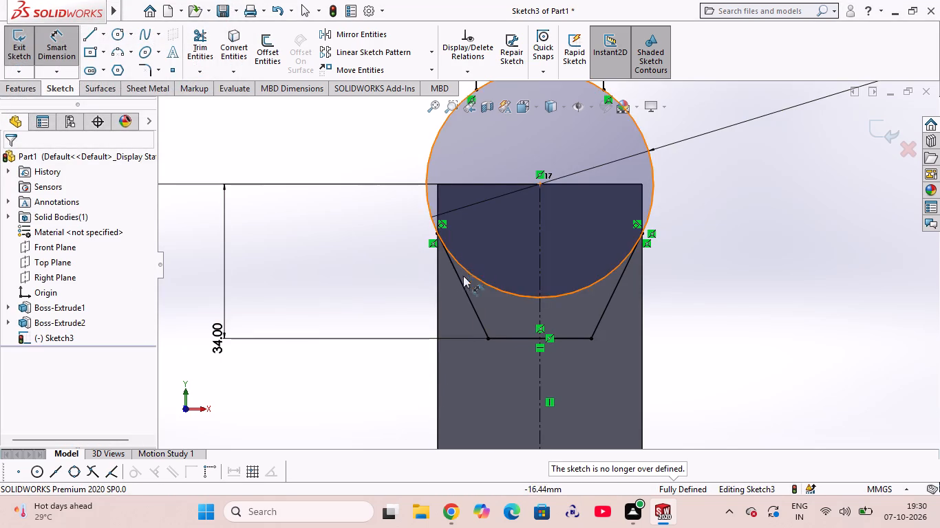
Delete the 34 mm vertical dimension between the lower circle's centre and the short bottom line.
{"action": "left_click", "coordinate": [214, 323]}
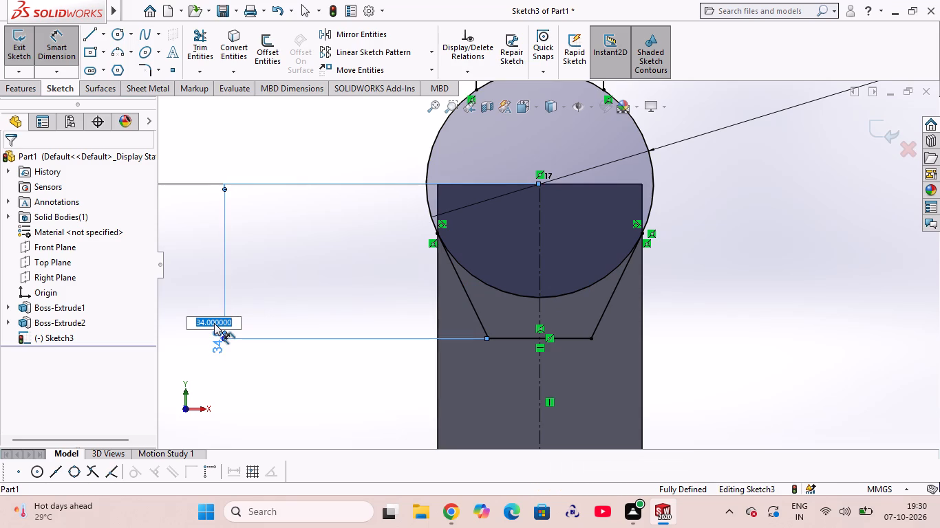
{"action": "key", "text": "Escape"}
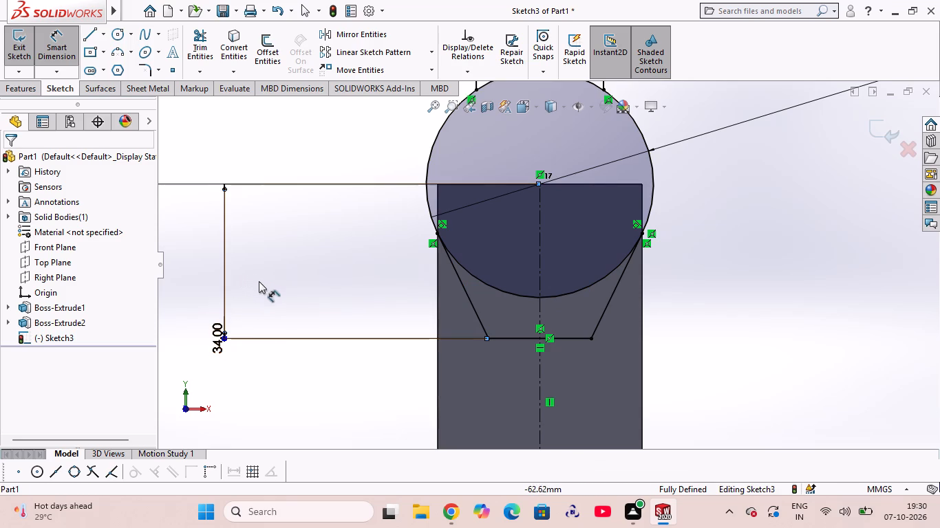
{"action": "key", "text": "Escape"}
{"action": "left_click", "coordinate": [222, 259]}
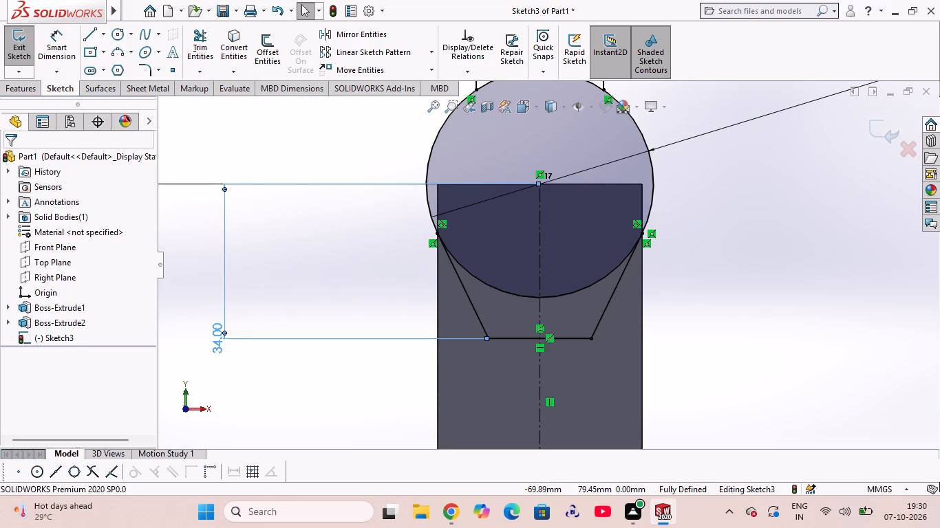
{"action": "key", "text": "Delete"}
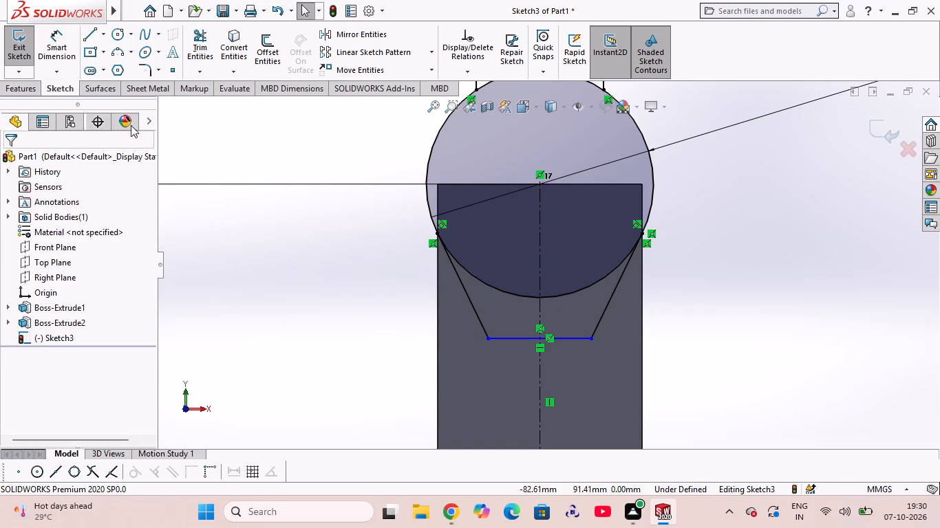
Dimension the short bottom line's length as 26 mm.
{"action": "left_click", "coordinate": [47, 48]}
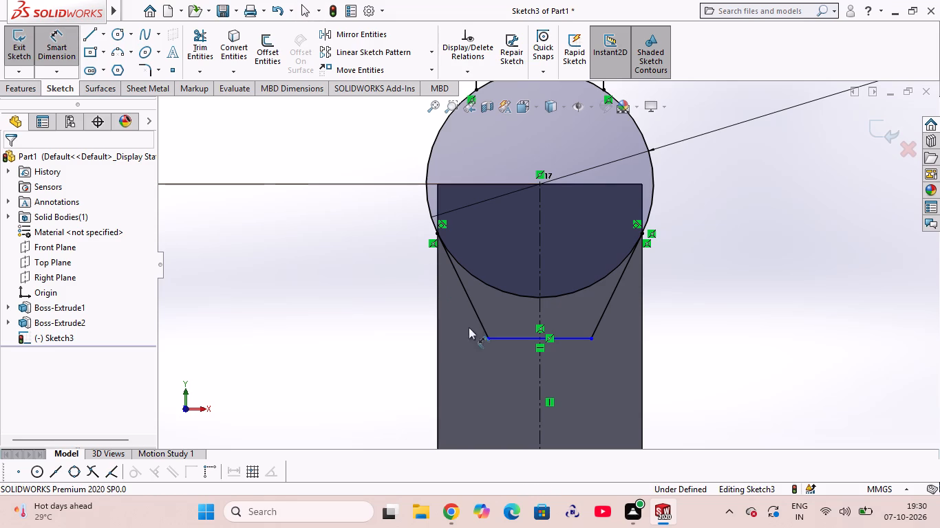
{"action": "left_click", "coordinate": [513, 337]}
{"action": "left_click", "coordinate": [509, 374]}
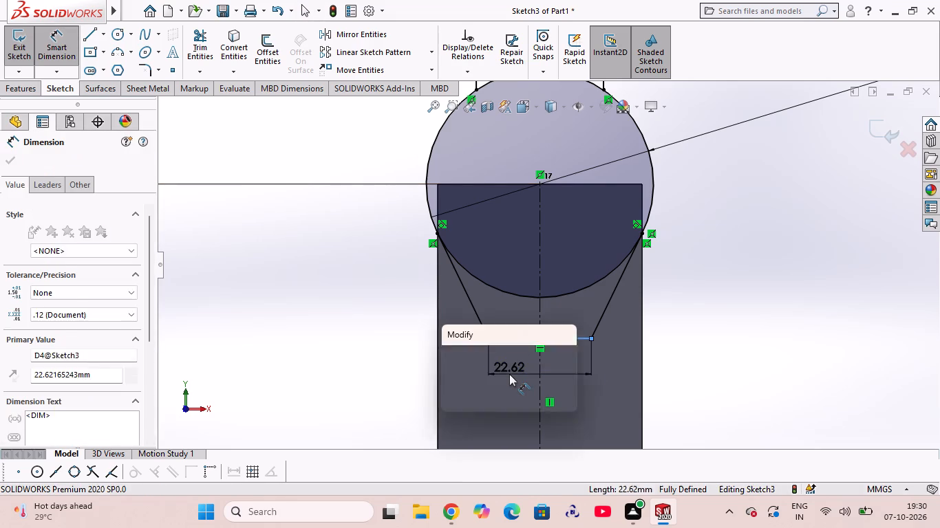
{"action": "type", "text": "26"}
{"action": "key", "text": "Return"}
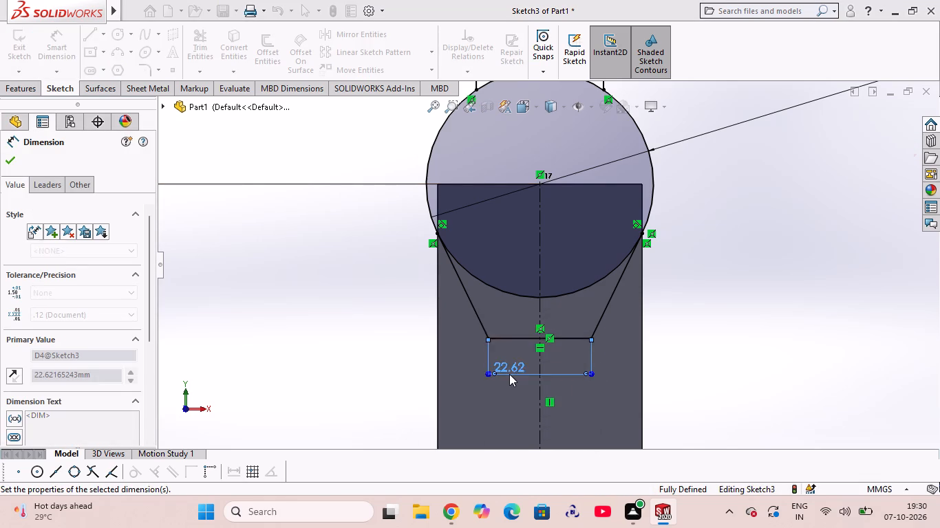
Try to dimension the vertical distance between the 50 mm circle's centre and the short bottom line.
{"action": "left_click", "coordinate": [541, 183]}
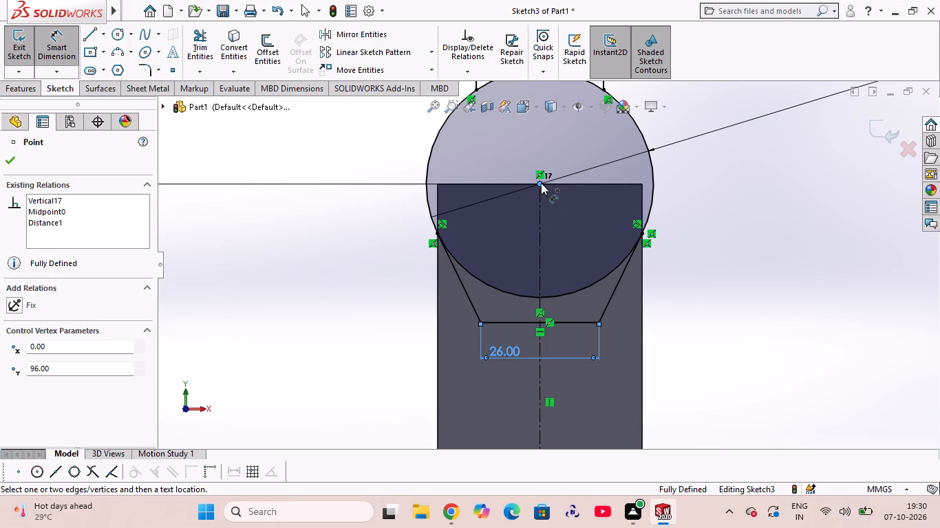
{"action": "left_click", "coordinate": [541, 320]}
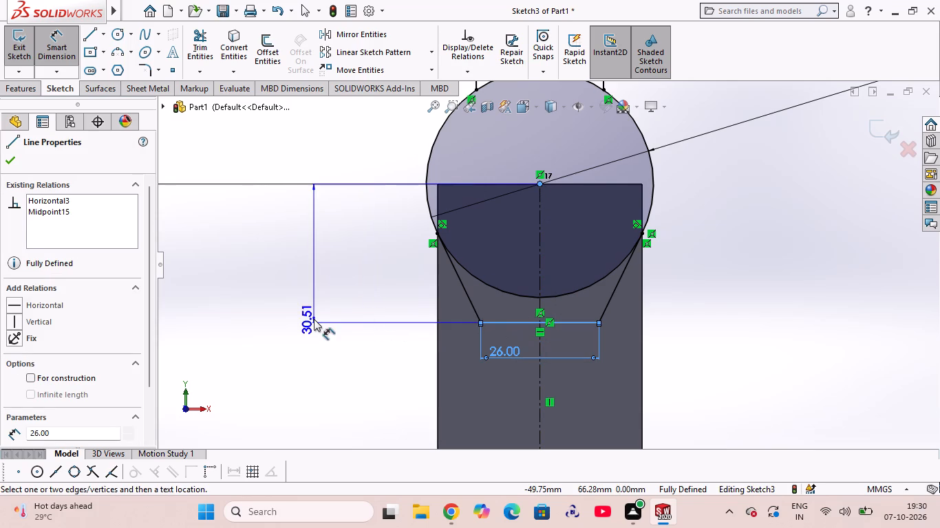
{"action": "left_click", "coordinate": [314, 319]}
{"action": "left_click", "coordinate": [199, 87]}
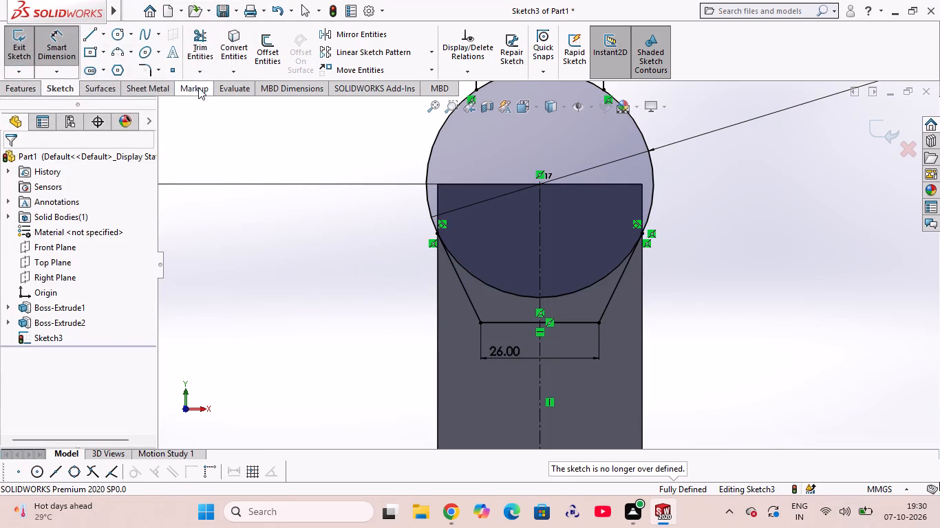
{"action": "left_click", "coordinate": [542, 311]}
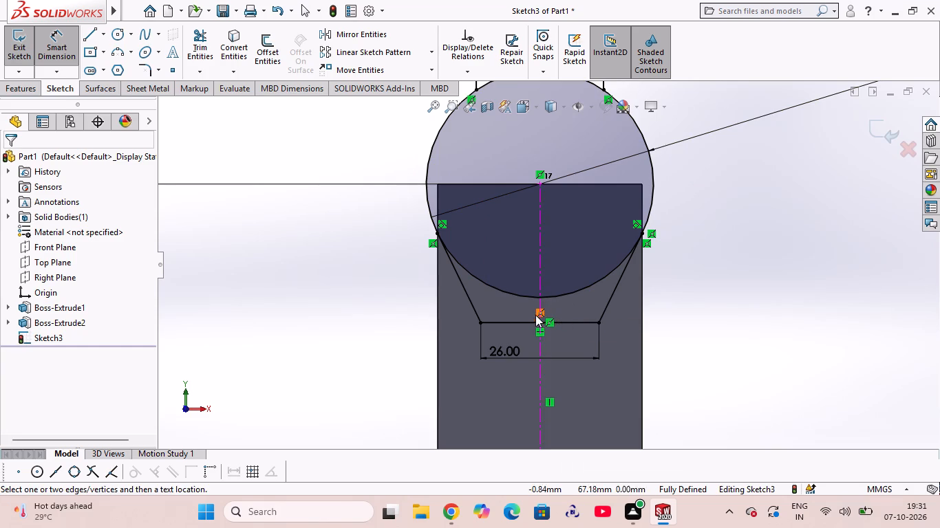
Undo the 26 mm length set on the short bottom line.
{"action": "key", "text": "ctrl+z"}
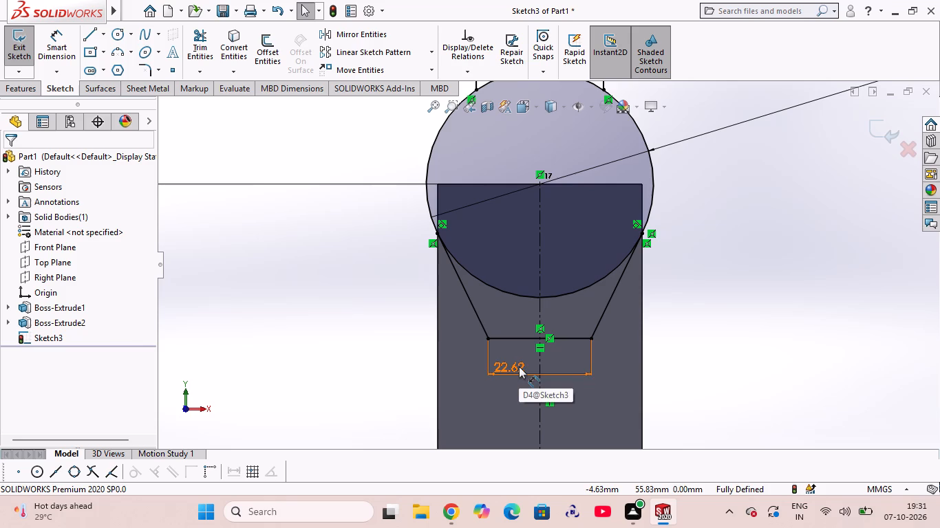
{"action": "key", "text": "Escape"}
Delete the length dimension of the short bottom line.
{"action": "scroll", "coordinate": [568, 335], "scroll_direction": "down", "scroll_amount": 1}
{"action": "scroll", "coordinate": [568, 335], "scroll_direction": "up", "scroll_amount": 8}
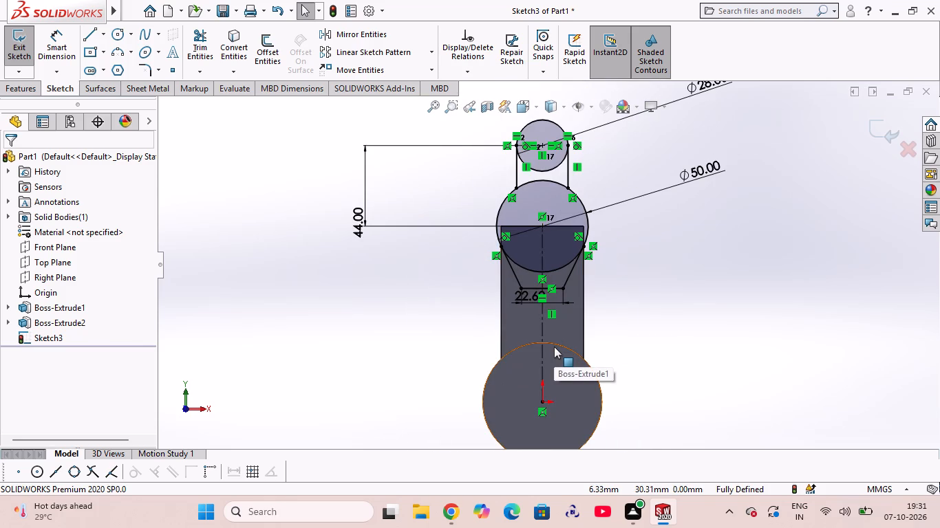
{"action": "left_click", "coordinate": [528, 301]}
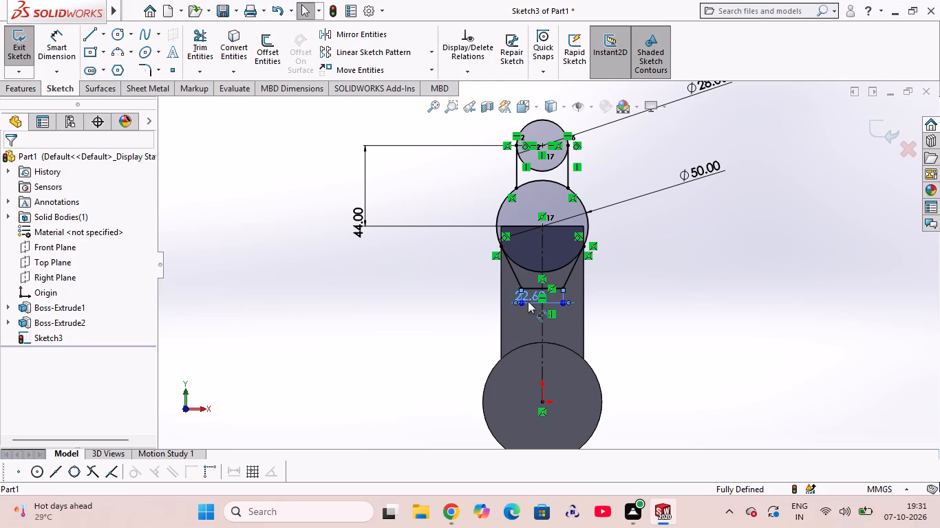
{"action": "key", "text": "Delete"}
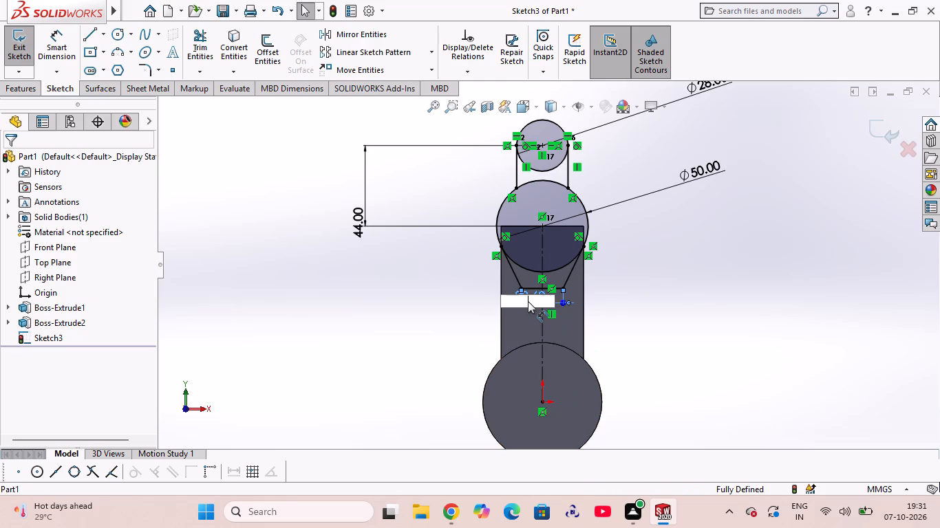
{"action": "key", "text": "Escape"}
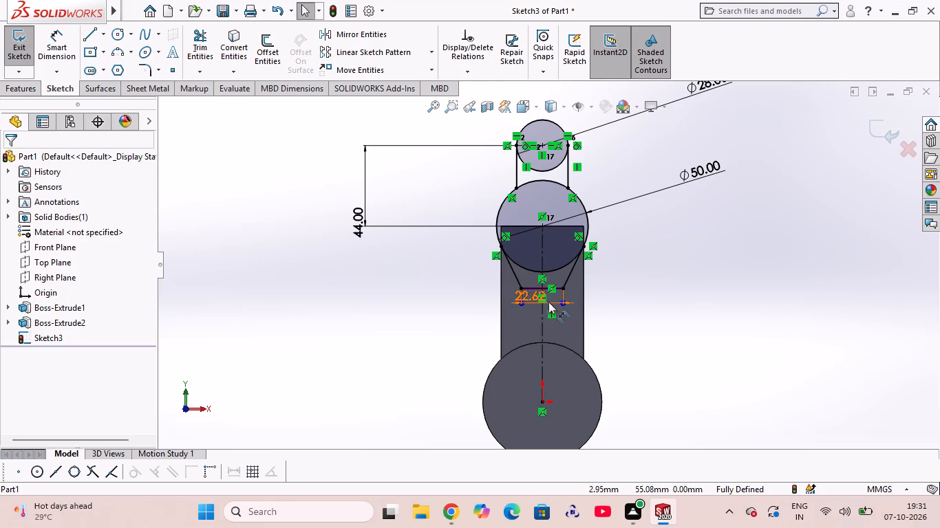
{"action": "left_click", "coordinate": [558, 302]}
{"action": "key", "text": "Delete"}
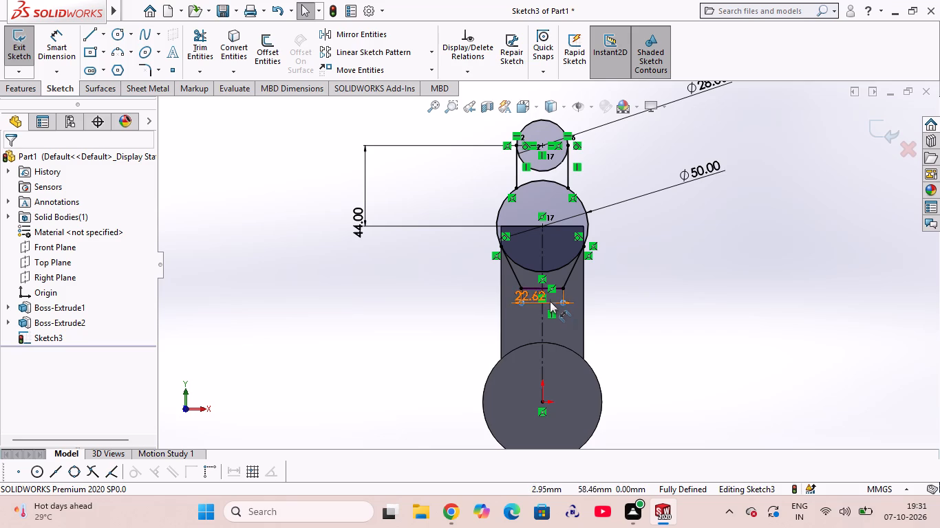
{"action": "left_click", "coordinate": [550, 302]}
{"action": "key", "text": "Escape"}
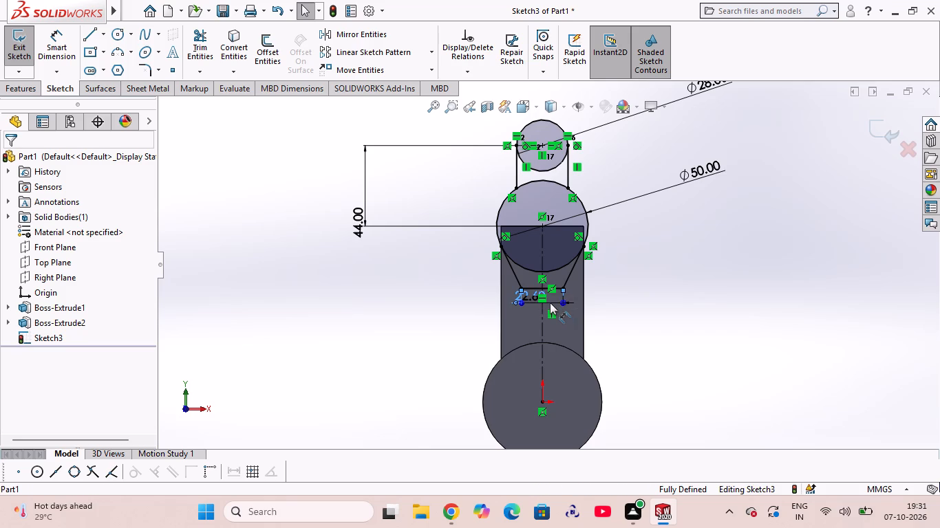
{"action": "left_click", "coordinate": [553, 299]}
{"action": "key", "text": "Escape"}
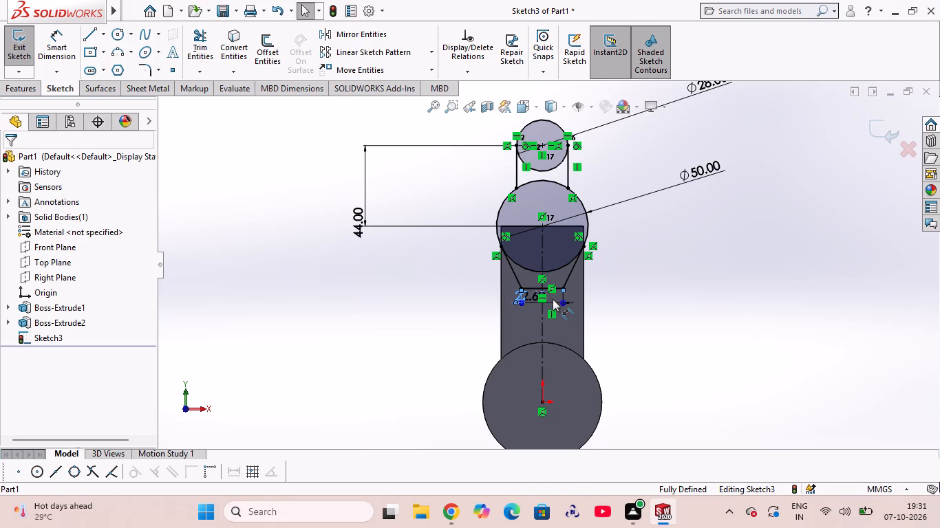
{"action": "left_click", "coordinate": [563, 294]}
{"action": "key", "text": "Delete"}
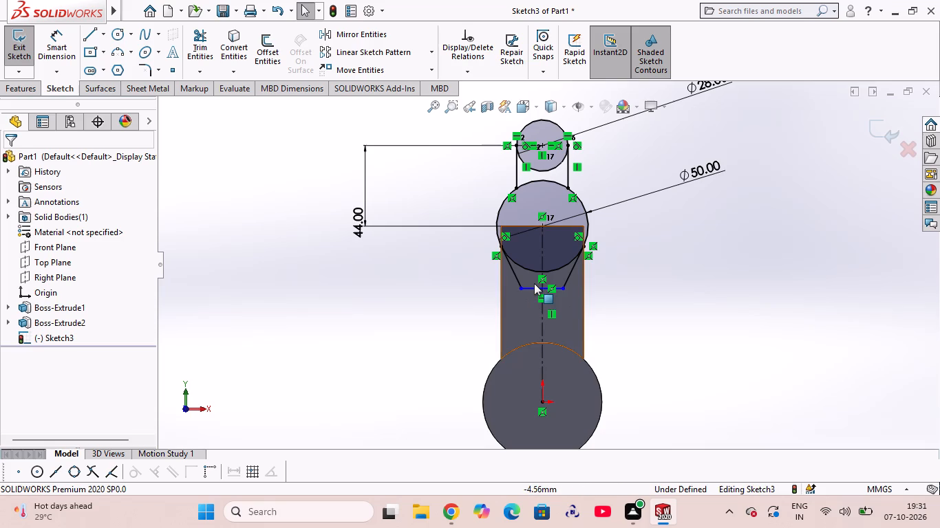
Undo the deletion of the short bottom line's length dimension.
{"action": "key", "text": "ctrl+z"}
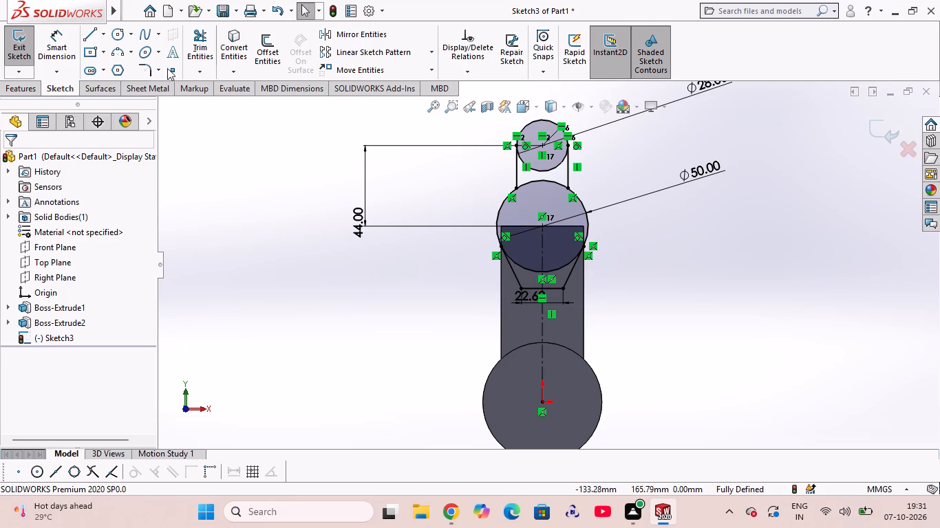
Power trim the 28 mm circle's lower arc, the 50 mm circle's inner upper and lower arcs, and the centreline inside the profile.
{"action": "left_click", "coordinate": [200, 62]}
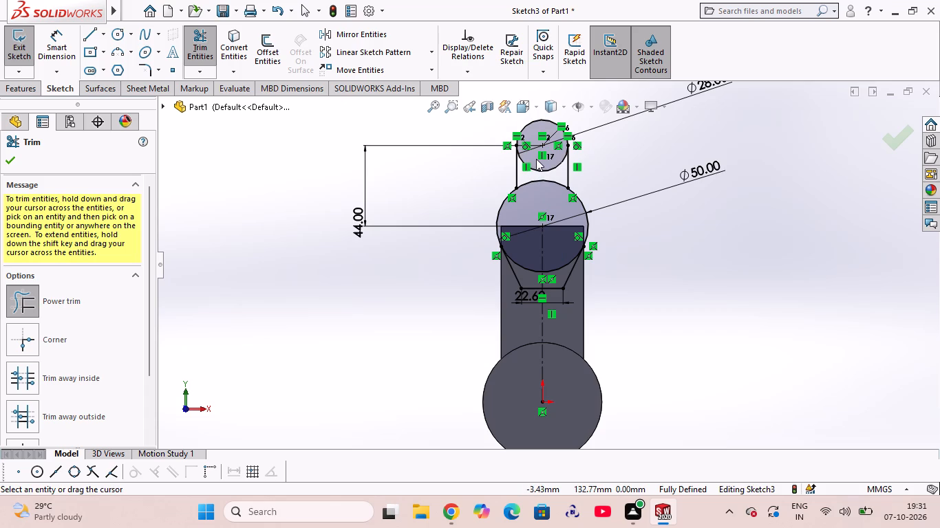
{"action": "left_click_drag", "start_coordinate": [534, 157], "coordinate": [534, 176]}
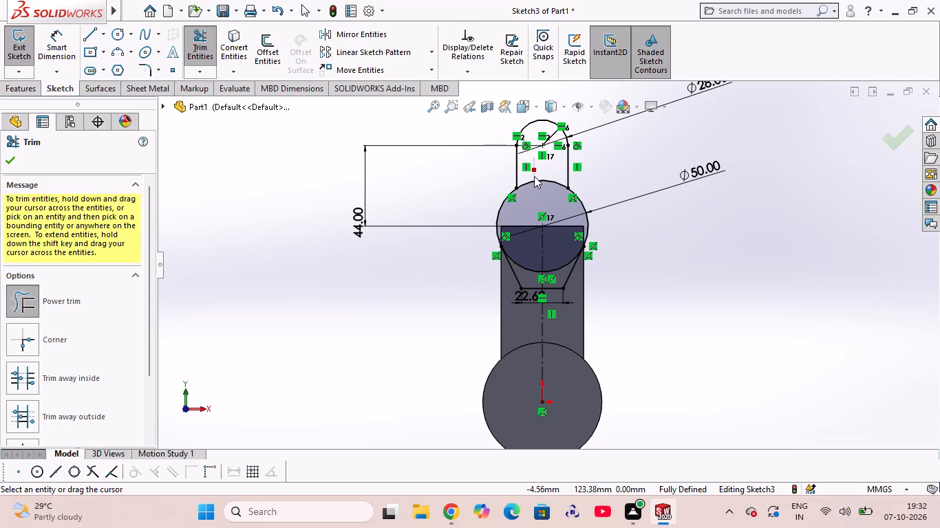
{"action": "left_click_drag", "start_coordinate": [534, 176], "coordinate": [532, 186]}
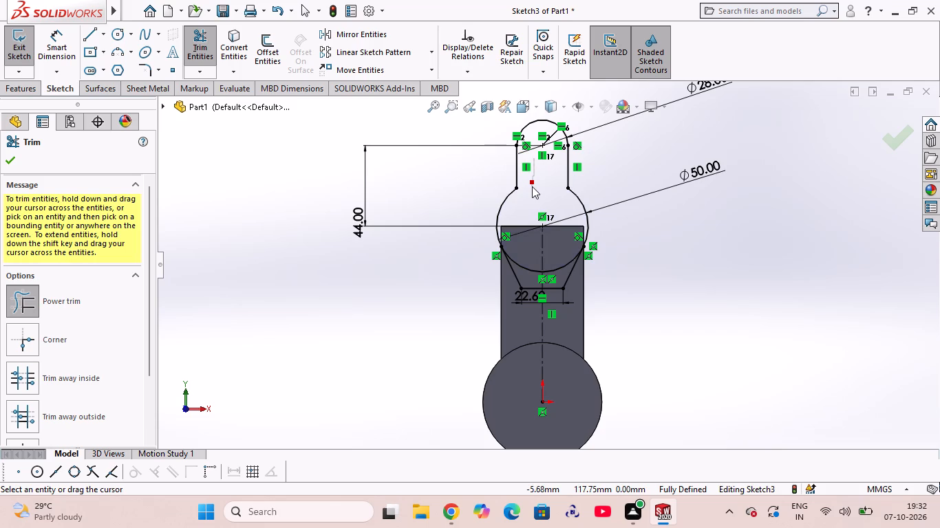
{"action": "left_click_drag", "start_coordinate": [532, 186], "coordinate": [528, 256]}
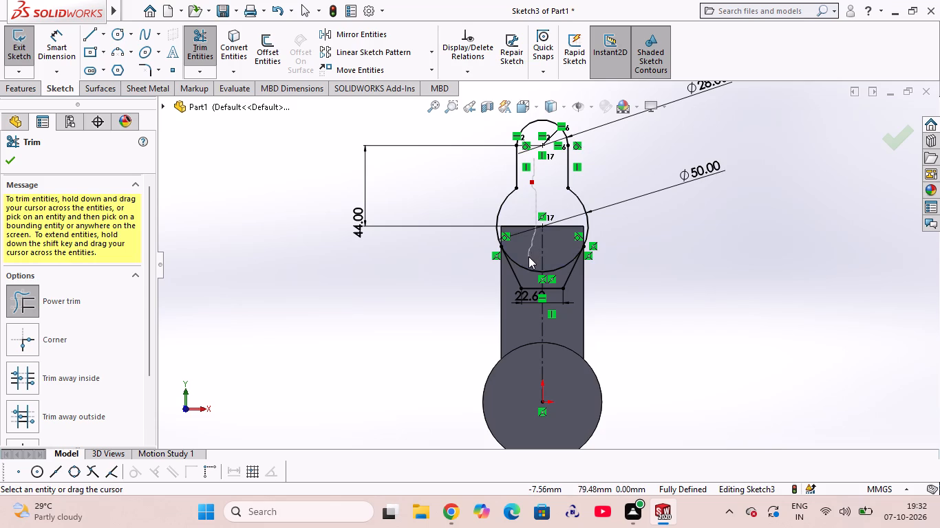
{"action": "left_click_drag", "start_coordinate": [528, 256], "coordinate": [544, 275]}
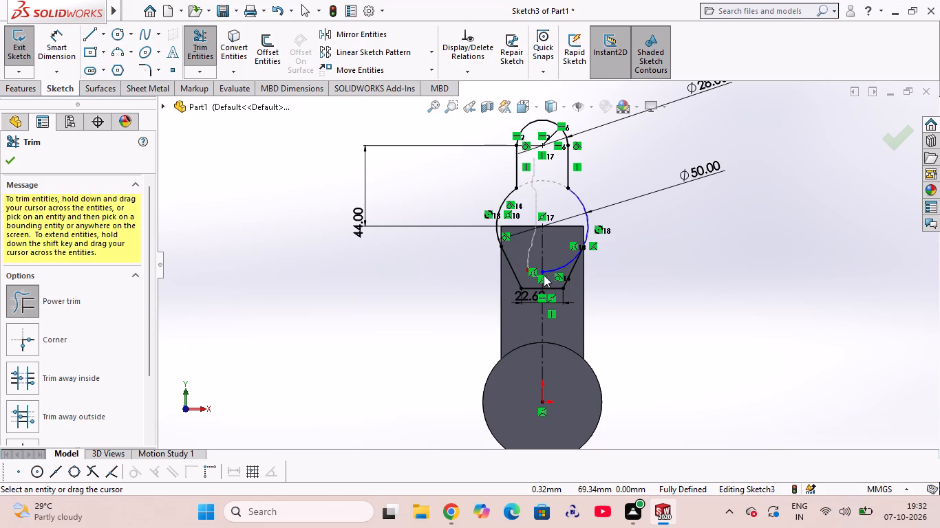
{"action": "left_click_drag", "start_coordinate": [544, 275], "coordinate": [550, 258]}
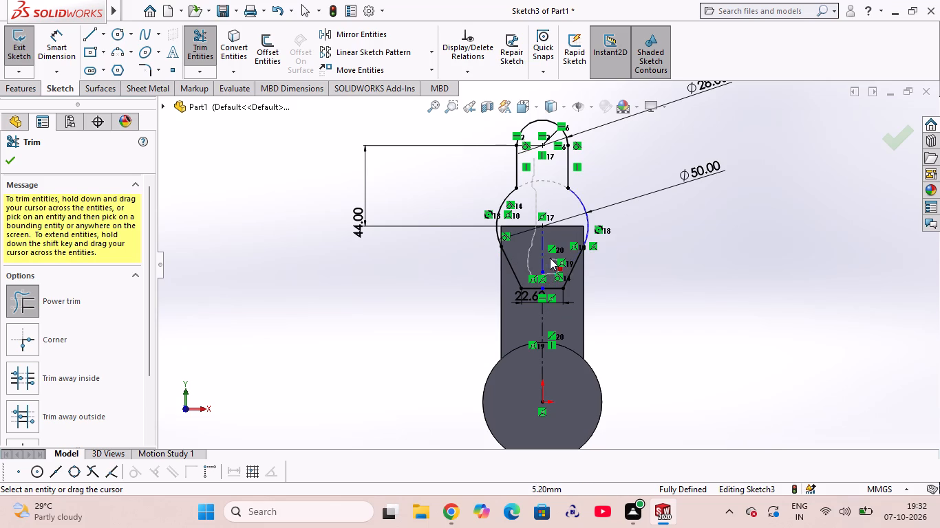
{"action": "left_click_drag", "start_coordinate": [550, 258], "coordinate": [539, 257]}
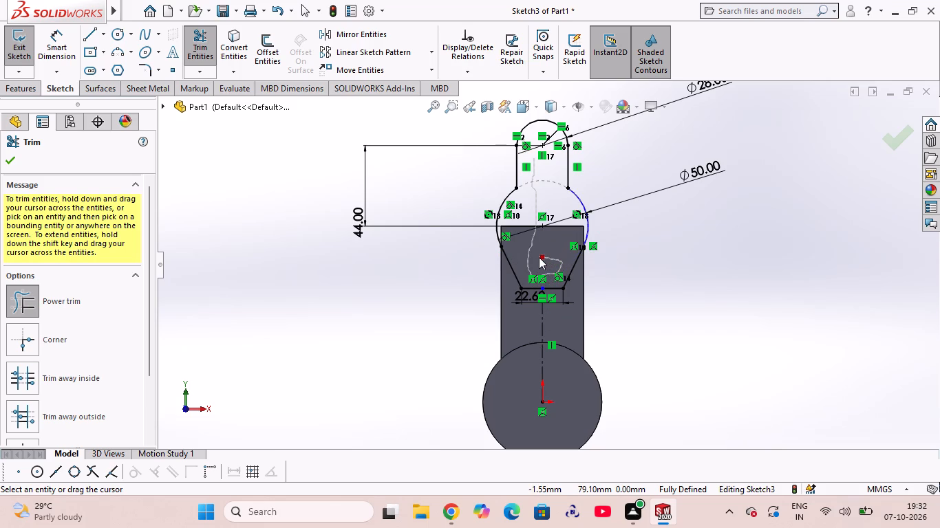
{"action": "left_click_drag", "start_coordinate": [539, 257], "coordinate": [558, 257]}
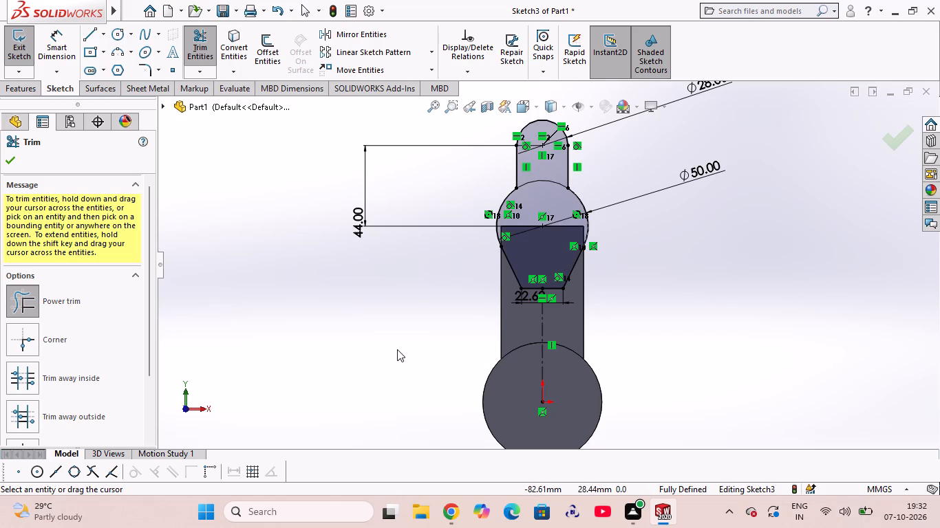
Set up a boss extrusion of the trimmed profile with a 50 mm depth and the Mid Plane end condition.
{"action": "left_click", "coordinate": [16, 87]}
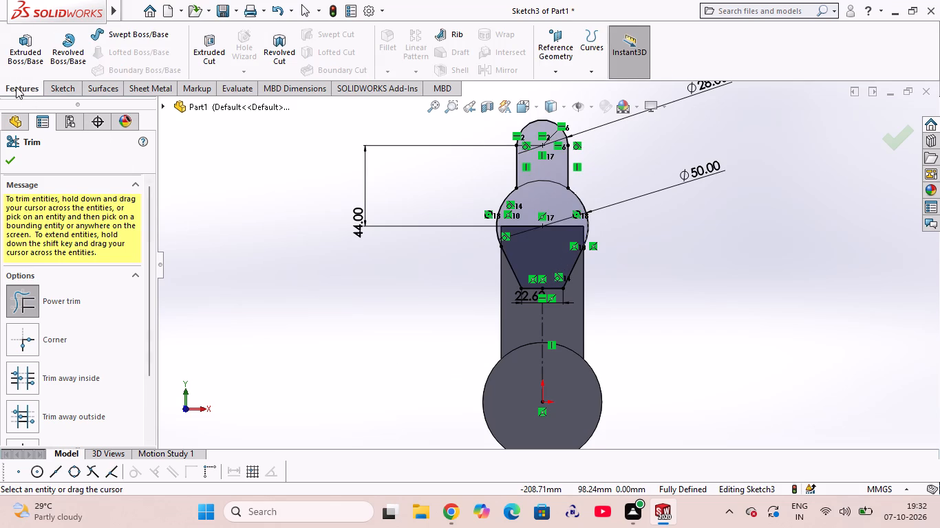
{"action": "left_click", "coordinate": [19, 54]}
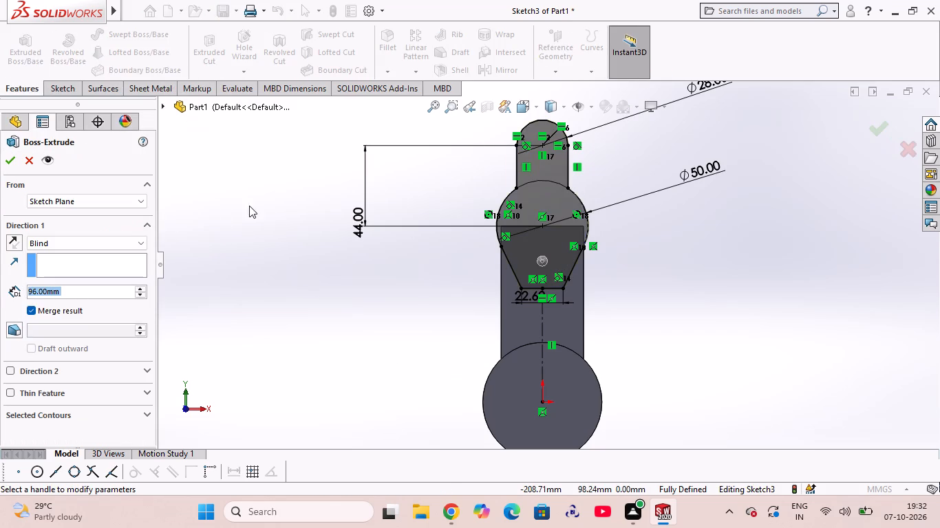
{"action": "middle_click_drag", "start_coordinate": [709, 269], "coordinate": [636, 271]}
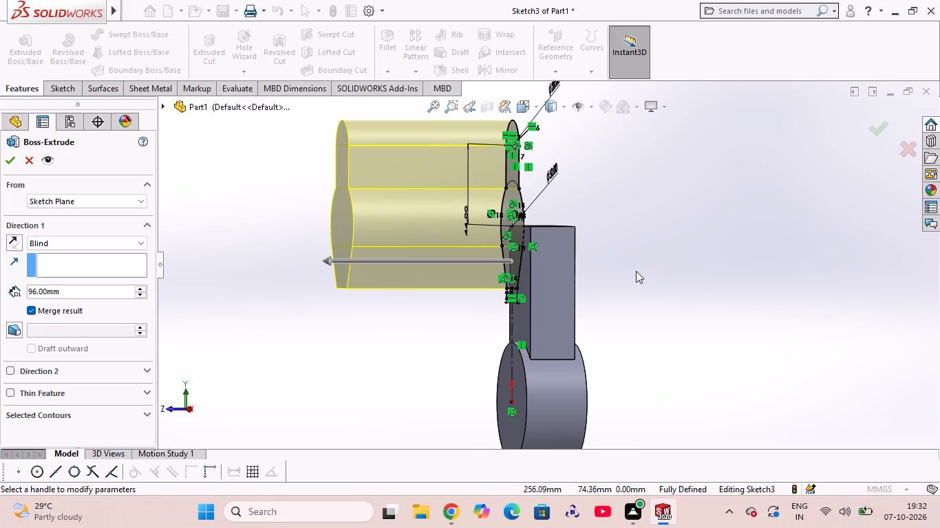
{"action": "left_click", "coordinate": [78, 240]}
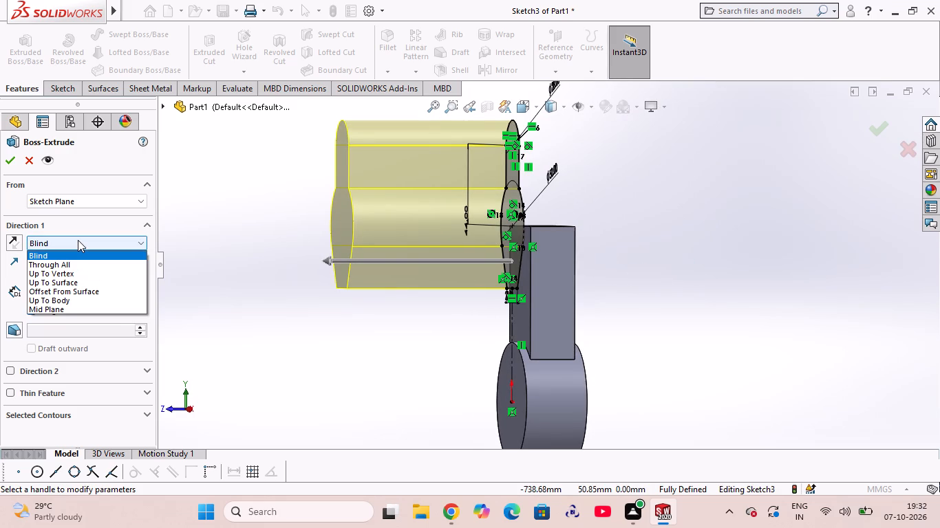
{"action": "left_click", "coordinate": [78, 240]}
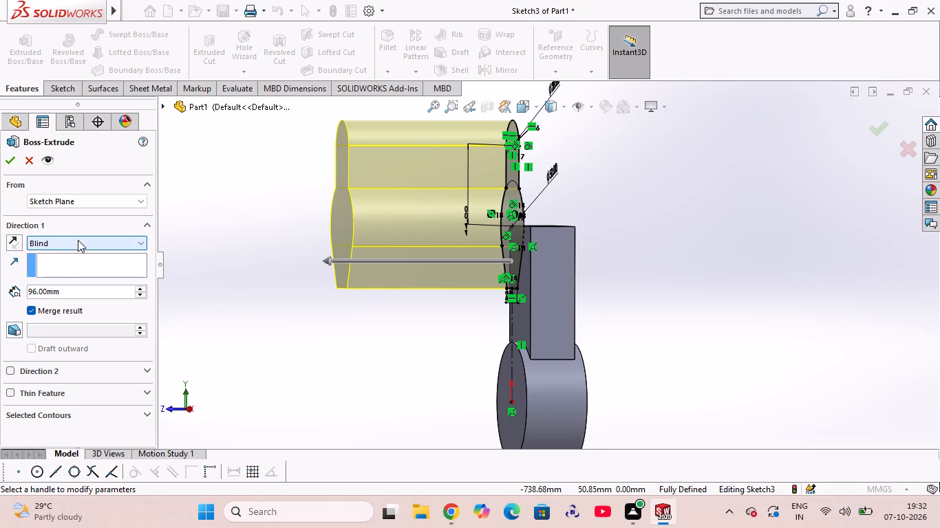
{"action": "left_click", "coordinate": [66, 292]}
{"action": "left_click", "coordinate": [66, 292]}
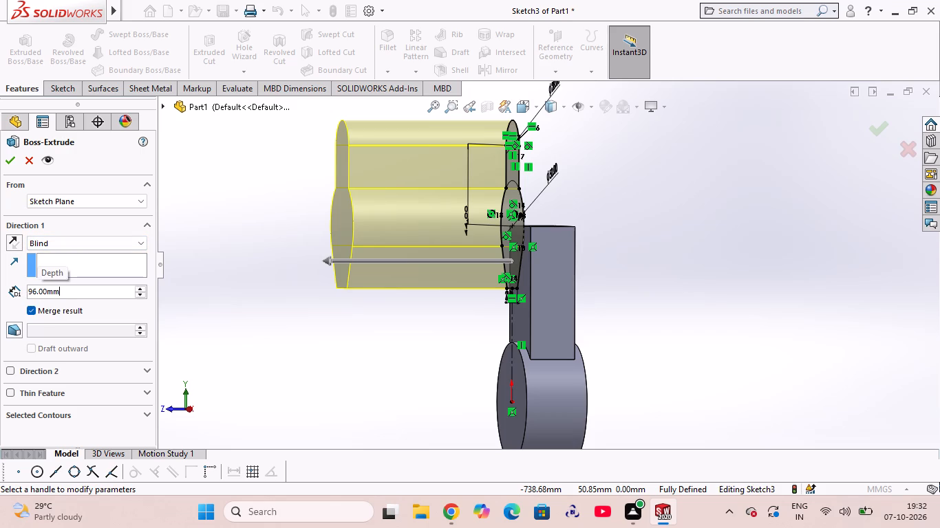
{"action": "left_click", "coordinate": [27, 296]}
{"action": "left_click_drag", "start_coordinate": [29, 292], "coordinate": [76, 289]}
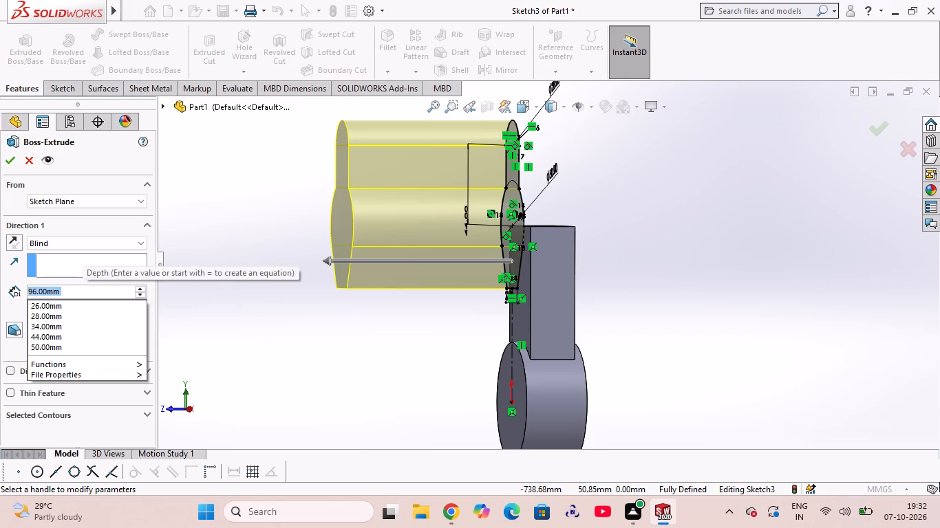
{"action": "type", "text": "50"}
{"action": "left_click", "coordinate": [193, 284]}
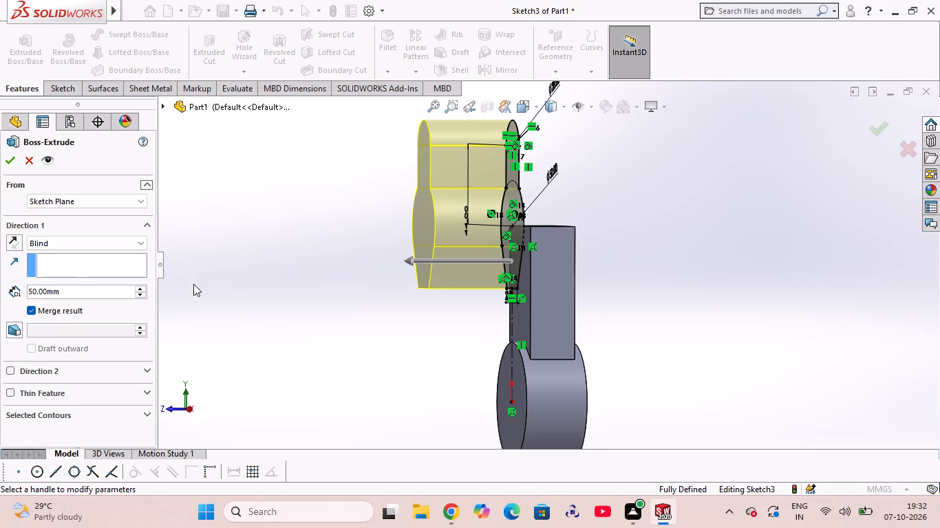
{"action": "left_click", "coordinate": [107, 239]}
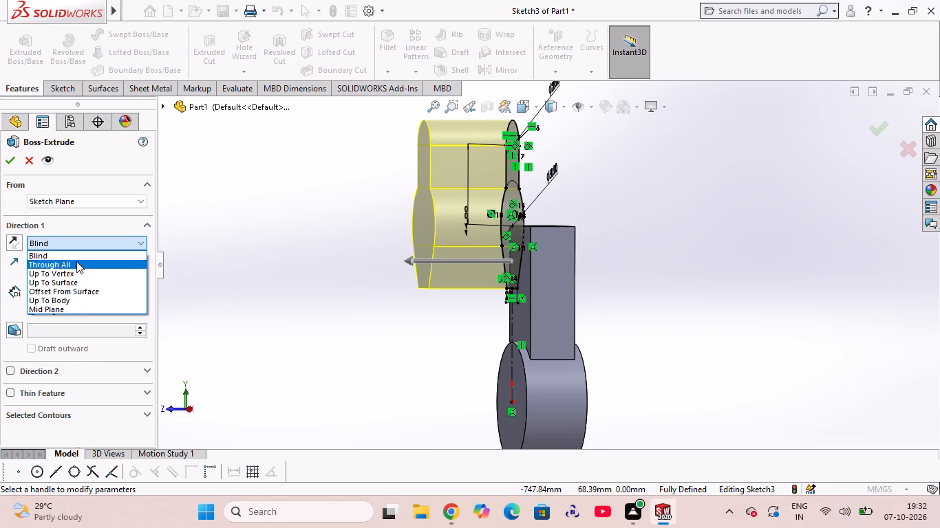
{"action": "left_click", "coordinate": [69, 307]}
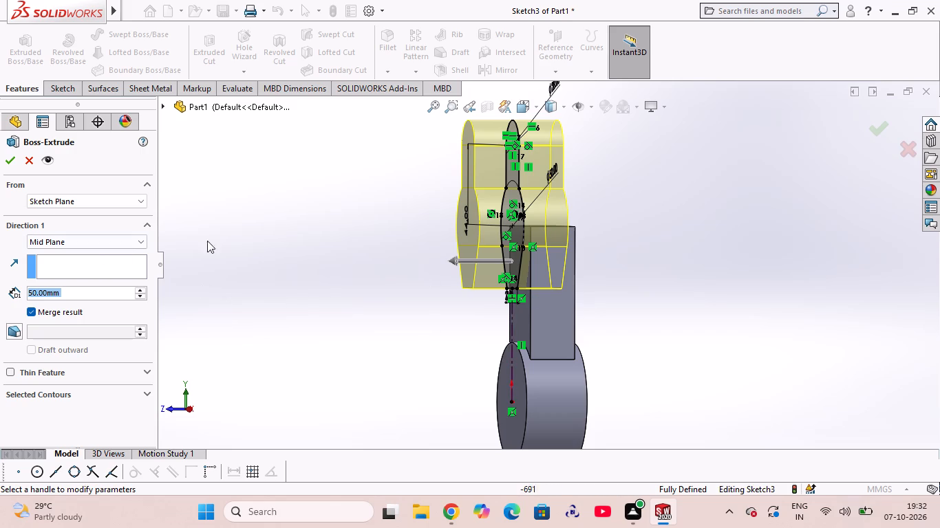
{"action": "left_click", "coordinate": [244, 230]}
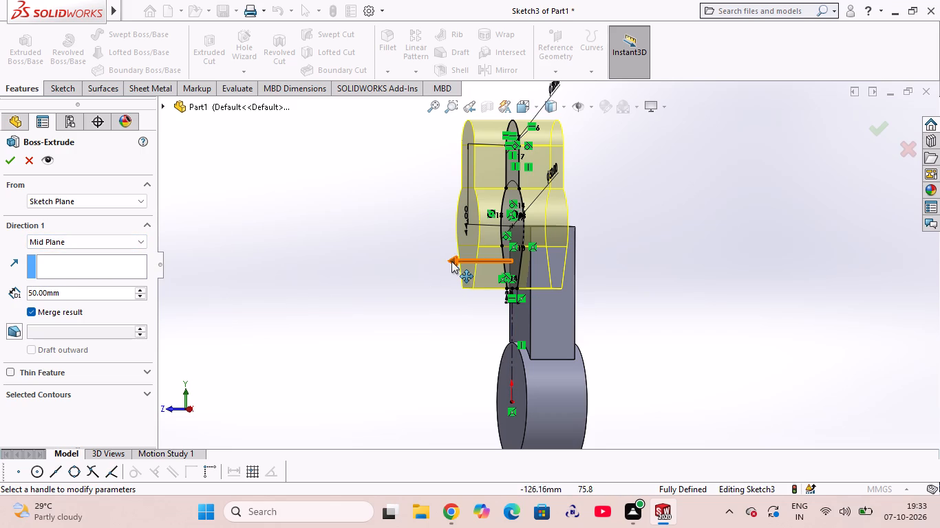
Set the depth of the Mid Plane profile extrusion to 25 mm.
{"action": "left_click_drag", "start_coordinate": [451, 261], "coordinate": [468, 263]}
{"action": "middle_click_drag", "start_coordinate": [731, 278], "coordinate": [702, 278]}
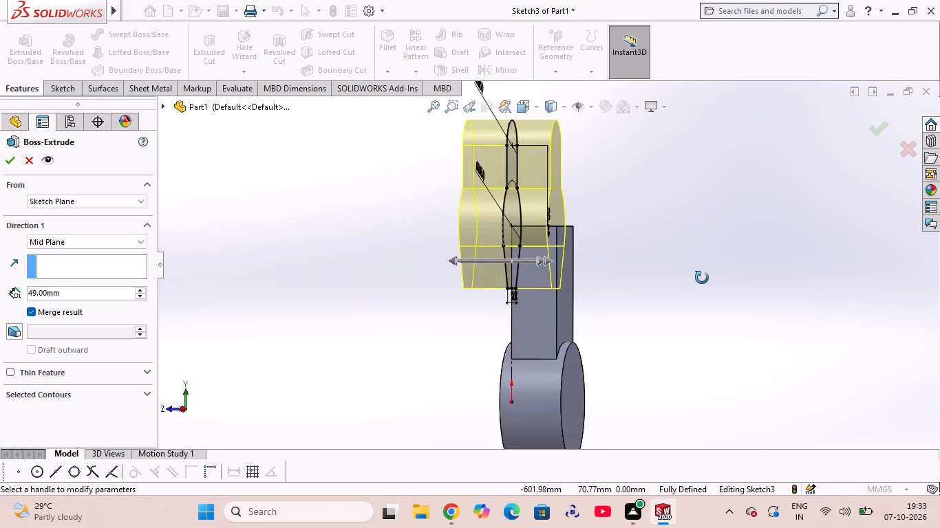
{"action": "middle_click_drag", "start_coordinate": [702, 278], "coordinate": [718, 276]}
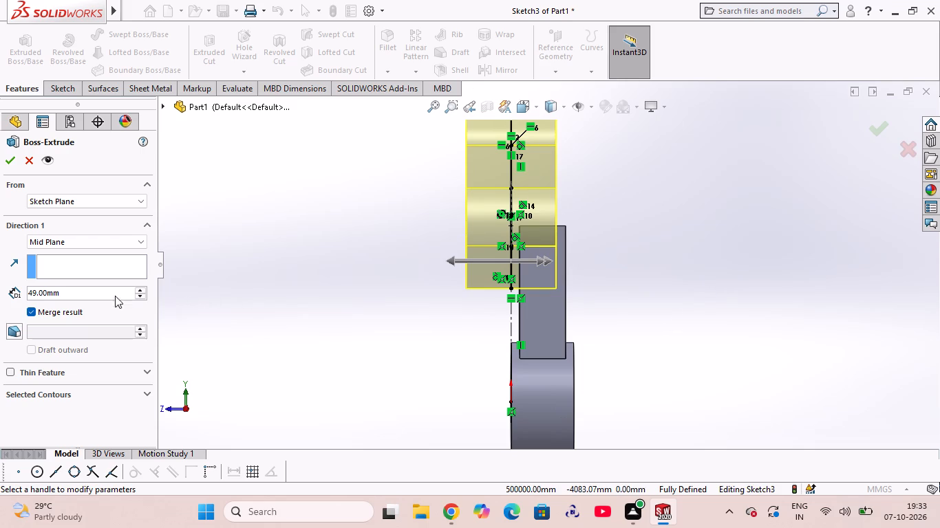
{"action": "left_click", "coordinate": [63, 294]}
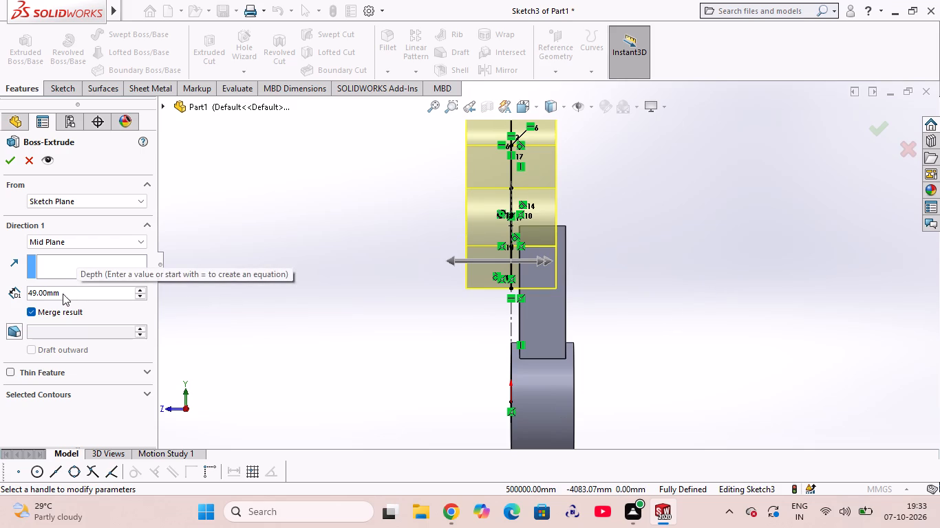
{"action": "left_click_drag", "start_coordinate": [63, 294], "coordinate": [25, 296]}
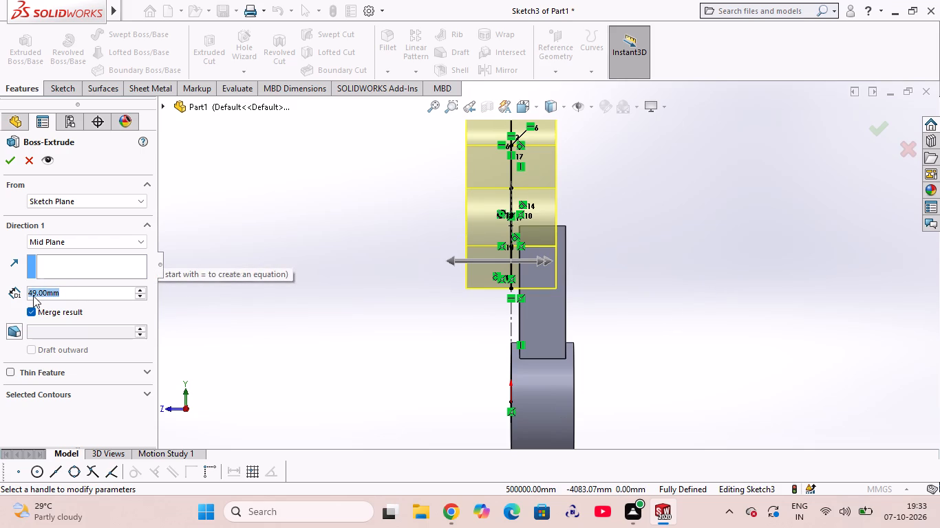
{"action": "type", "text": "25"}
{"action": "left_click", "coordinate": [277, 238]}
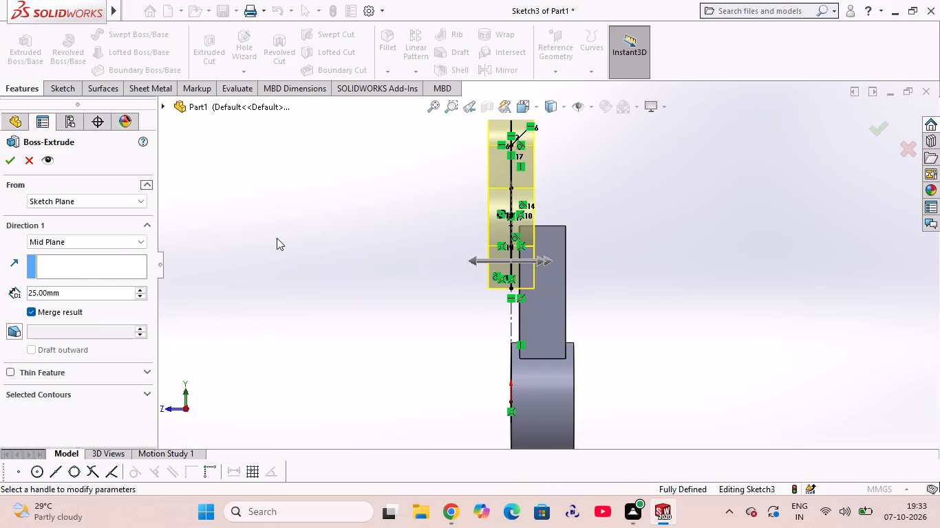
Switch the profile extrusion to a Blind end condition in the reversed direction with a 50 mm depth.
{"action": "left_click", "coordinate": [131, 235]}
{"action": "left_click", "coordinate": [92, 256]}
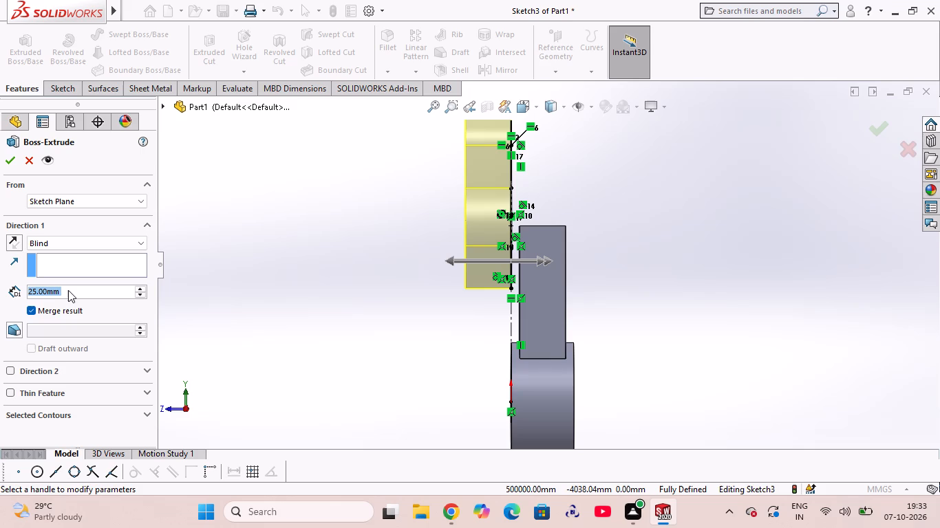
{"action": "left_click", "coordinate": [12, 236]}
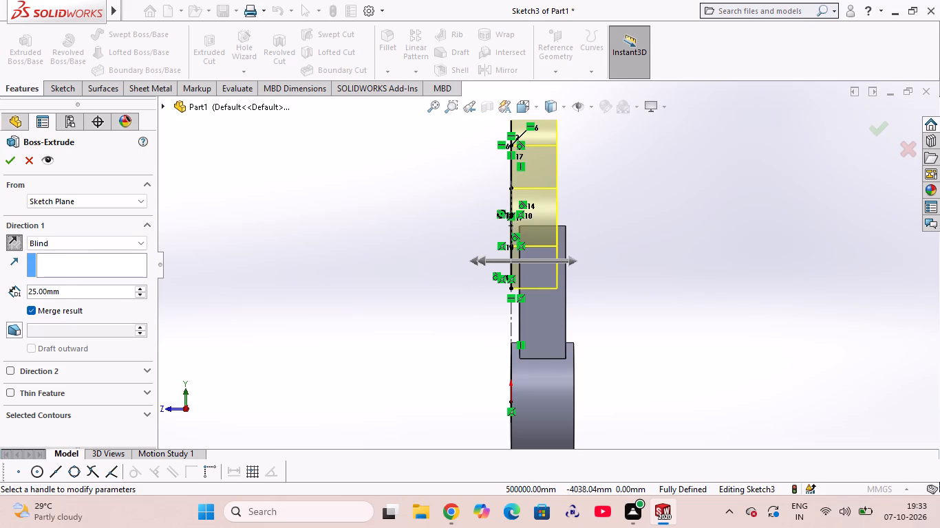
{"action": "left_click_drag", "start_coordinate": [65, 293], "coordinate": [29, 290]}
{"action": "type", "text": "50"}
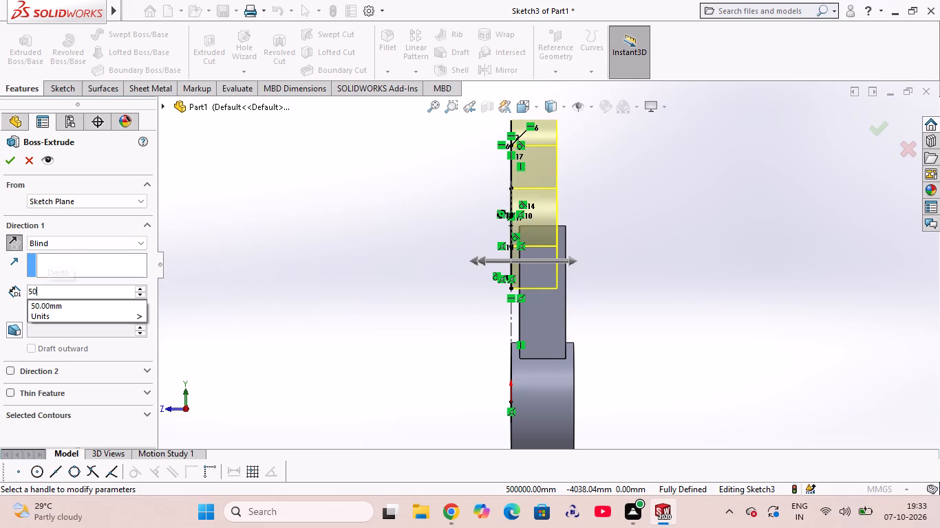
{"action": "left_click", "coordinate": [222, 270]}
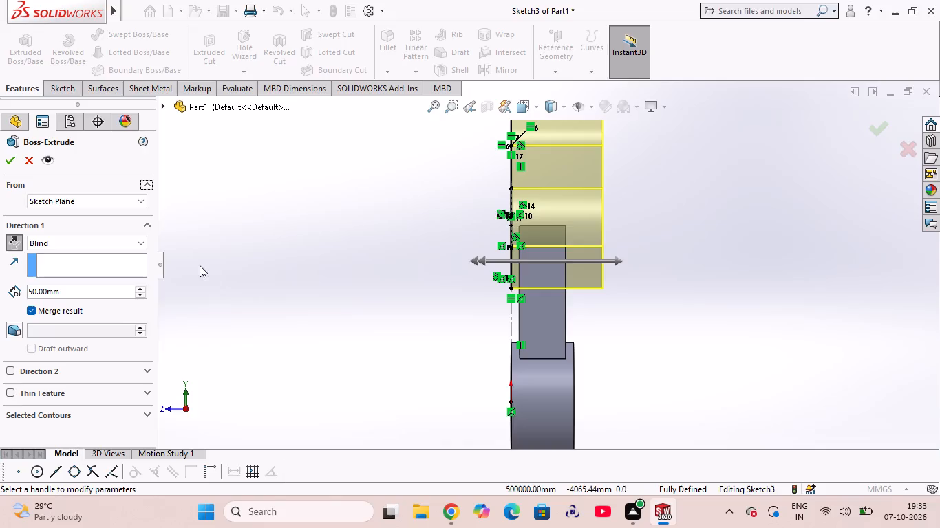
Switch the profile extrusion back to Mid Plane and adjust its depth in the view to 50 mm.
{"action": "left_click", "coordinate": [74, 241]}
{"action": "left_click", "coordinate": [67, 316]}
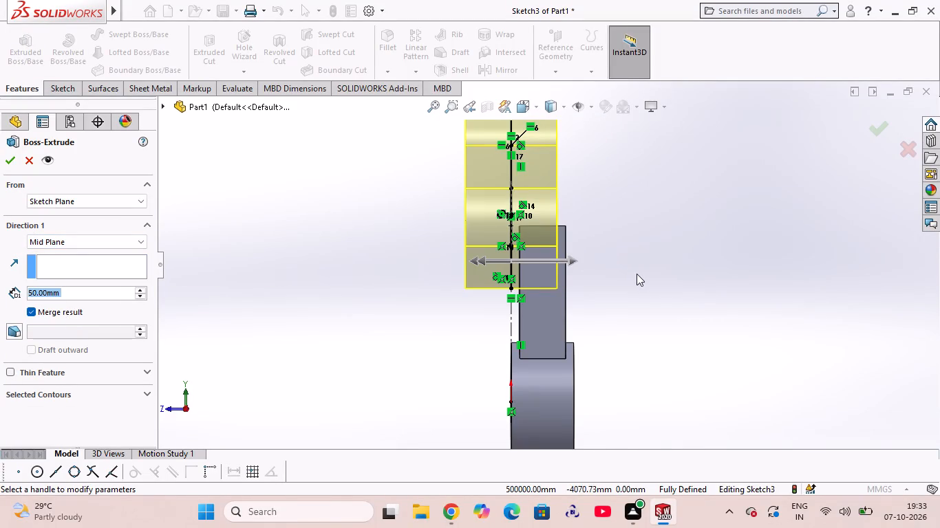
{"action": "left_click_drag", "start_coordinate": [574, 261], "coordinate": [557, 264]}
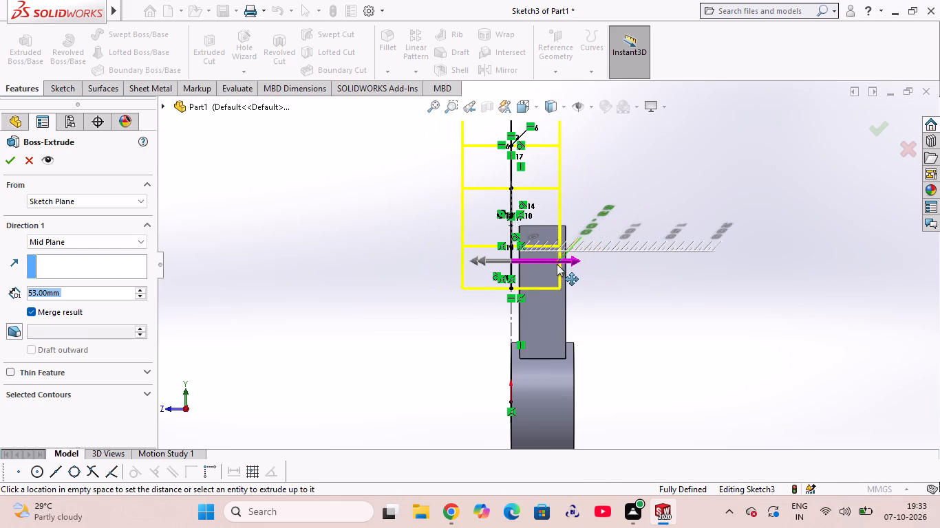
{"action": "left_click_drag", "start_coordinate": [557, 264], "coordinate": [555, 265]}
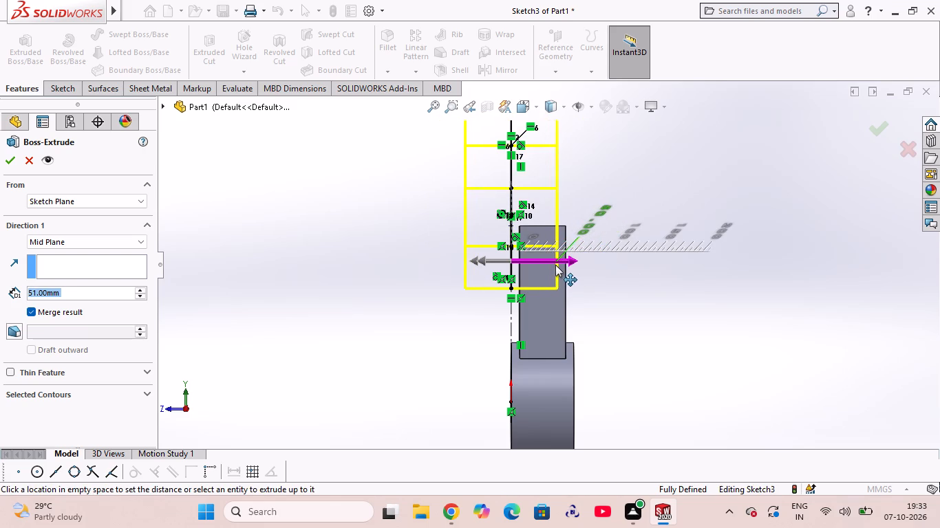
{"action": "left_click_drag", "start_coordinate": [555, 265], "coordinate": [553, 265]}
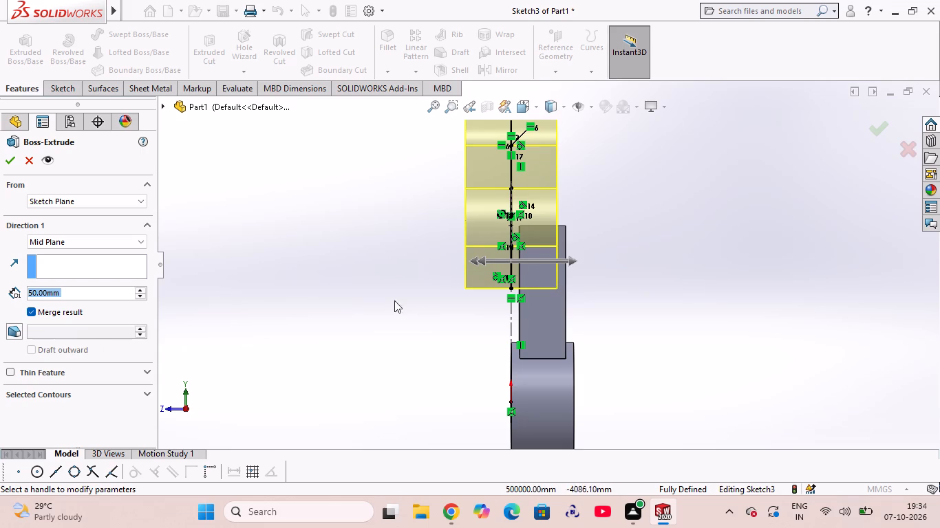
Examine from several sides how the extrusion preview sits relative to the arm and the cylinder.
{"action": "middle_click_drag", "start_coordinate": [428, 332], "coordinate": [386, 338]}
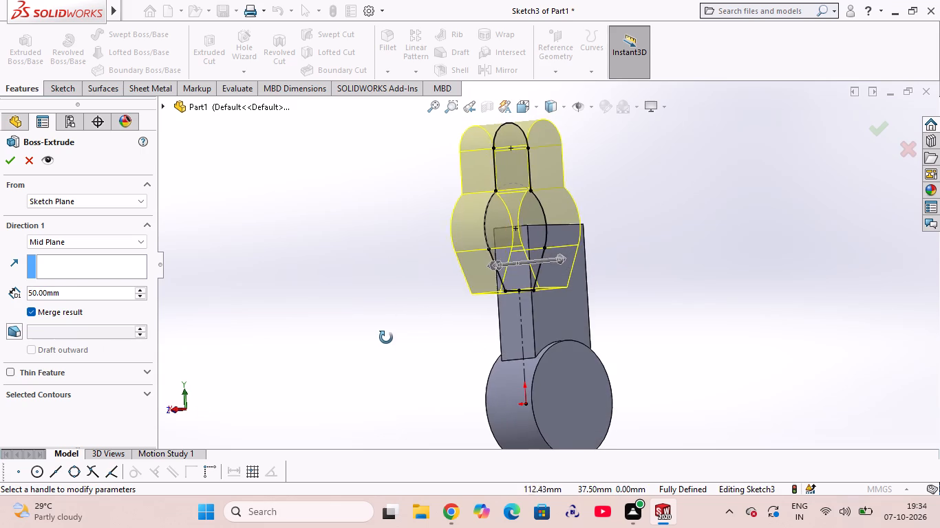
{"action": "middle_click_drag", "start_coordinate": [386, 338], "coordinate": [430, 343]}
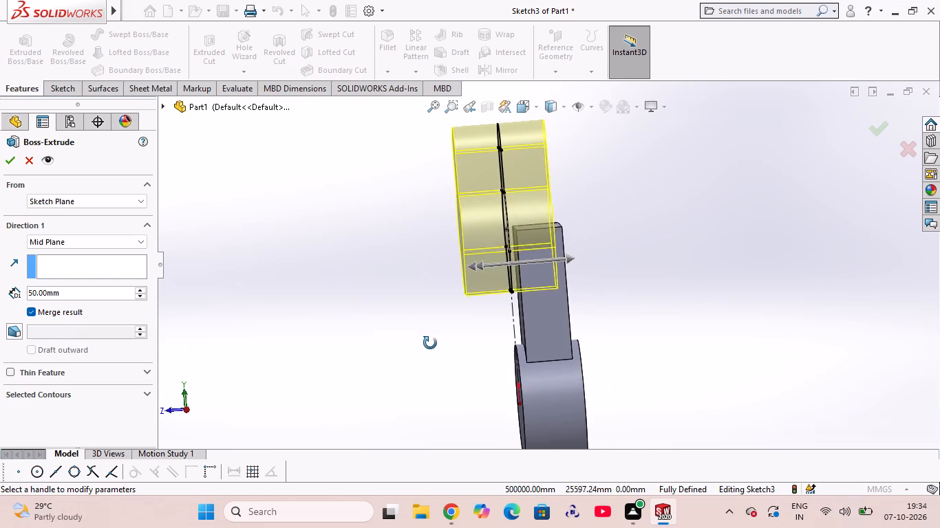
{"action": "middle_click_drag", "start_coordinate": [430, 343], "coordinate": [429, 355]}
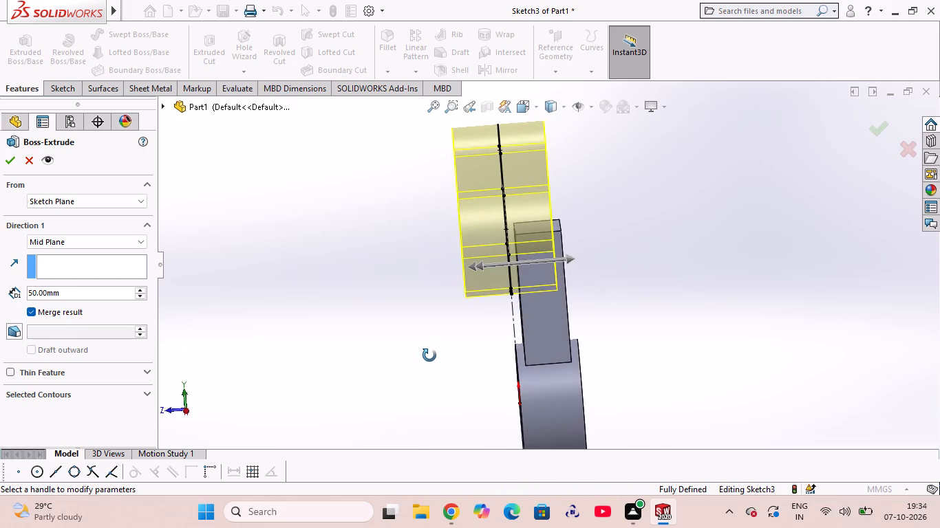
{"action": "middle_click_drag", "start_coordinate": [429, 355], "coordinate": [467, 362]}
{"action": "middle_click_drag", "start_coordinate": [467, 362], "coordinate": [564, 376]}
{"action": "middle_click_drag", "start_coordinate": [564, 376], "coordinate": [751, 390]}
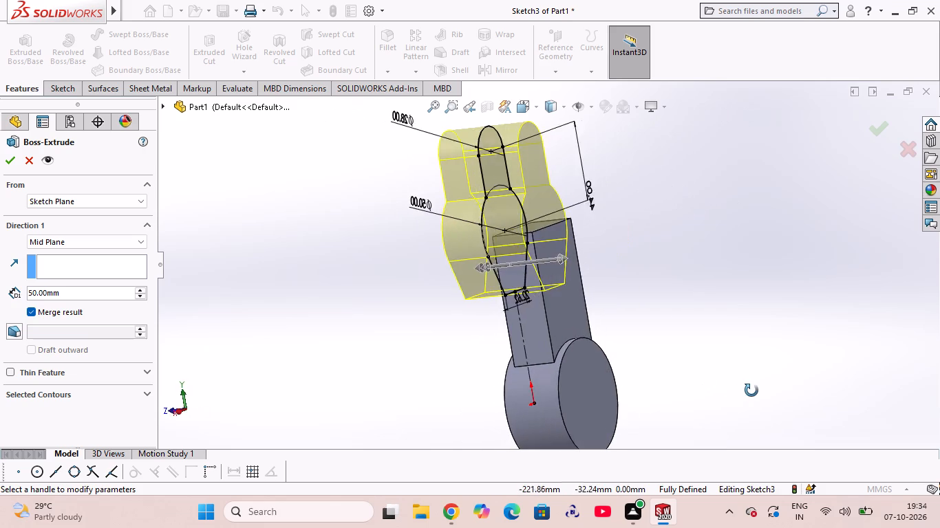
{"action": "middle_click_drag", "start_coordinate": [751, 390], "coordinate": [577, 375]}
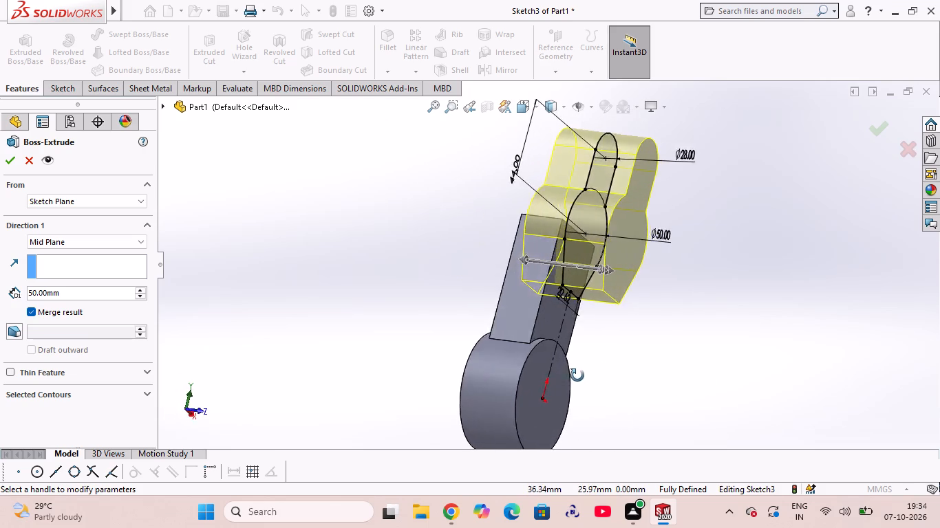
{"action": "middle_click_drag", "start_coordinate": [577, 375], "coordinate": [450, 330]}
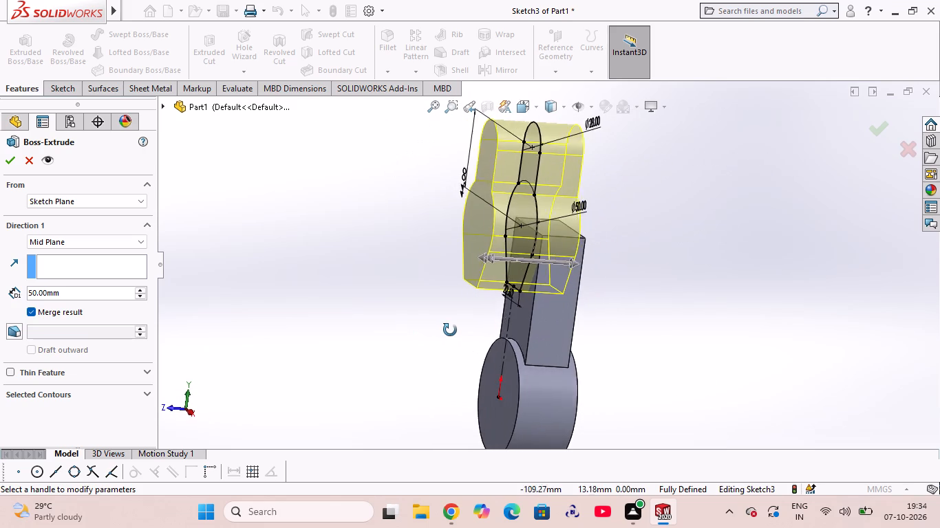
{"action": "middle_click_drag", "start_coordinate": [450, 330], "coordinate": [429, 334]}
{"action": "middle_click", "coordinate": [429, 334]}
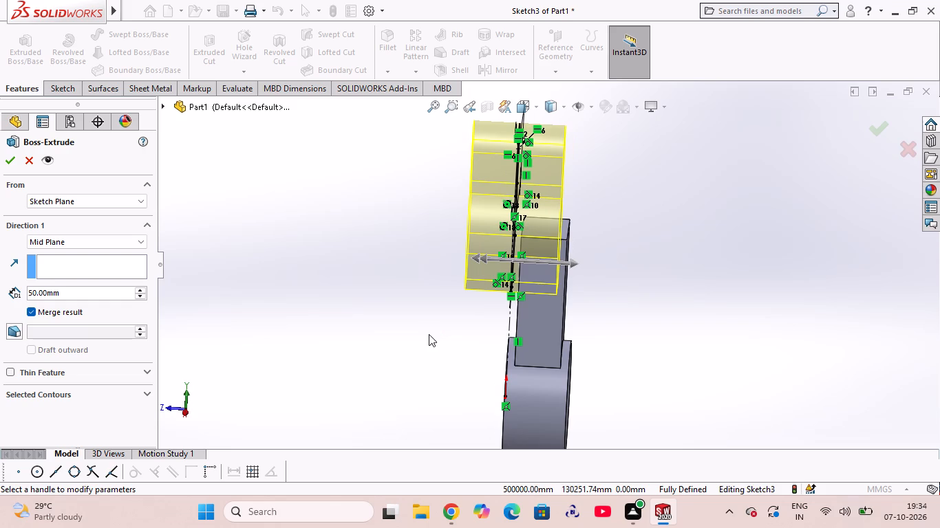
{"action": "middle_click", "coordinate": [429, 334]}
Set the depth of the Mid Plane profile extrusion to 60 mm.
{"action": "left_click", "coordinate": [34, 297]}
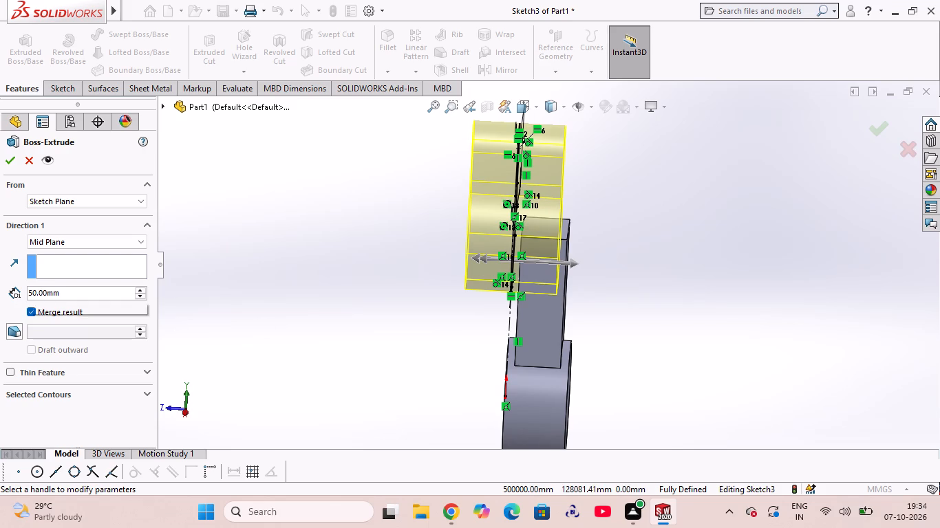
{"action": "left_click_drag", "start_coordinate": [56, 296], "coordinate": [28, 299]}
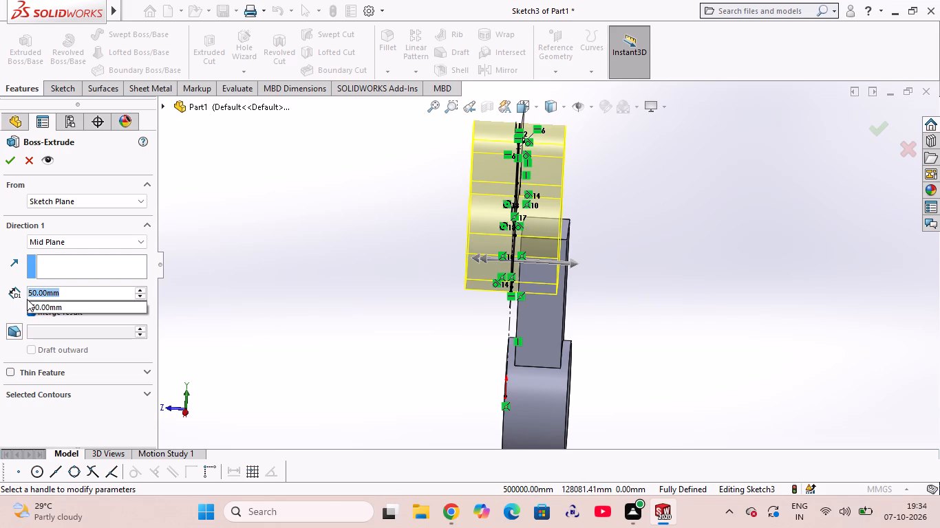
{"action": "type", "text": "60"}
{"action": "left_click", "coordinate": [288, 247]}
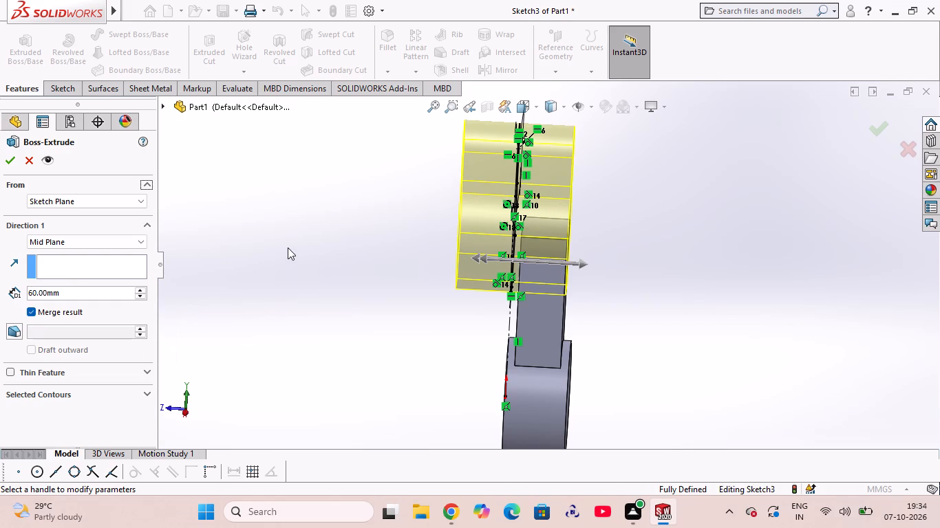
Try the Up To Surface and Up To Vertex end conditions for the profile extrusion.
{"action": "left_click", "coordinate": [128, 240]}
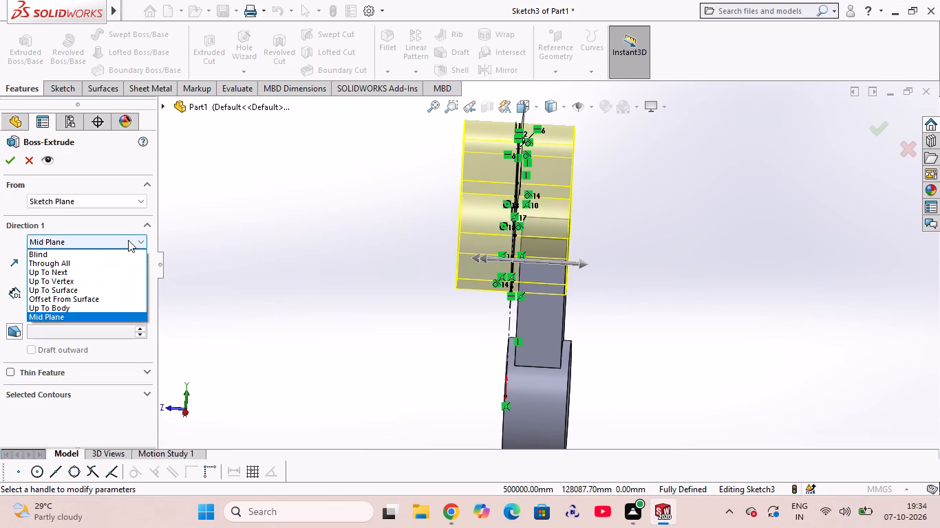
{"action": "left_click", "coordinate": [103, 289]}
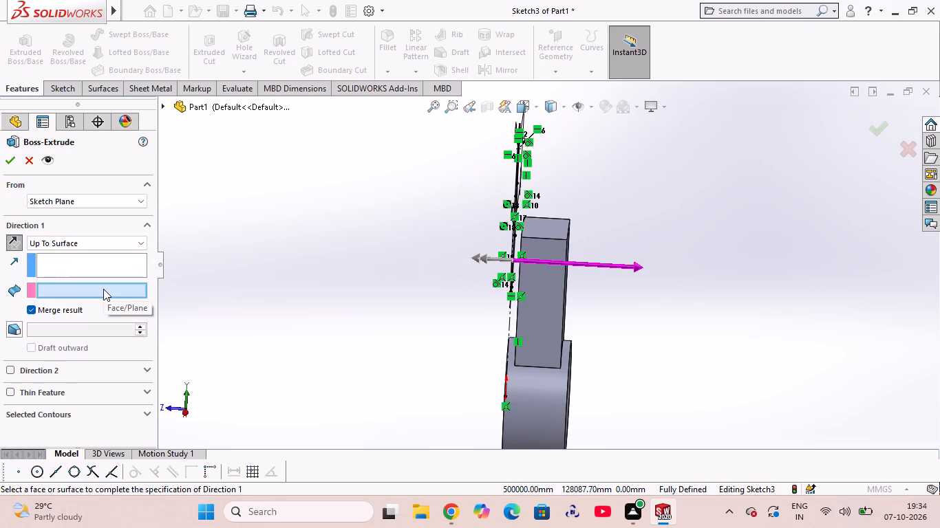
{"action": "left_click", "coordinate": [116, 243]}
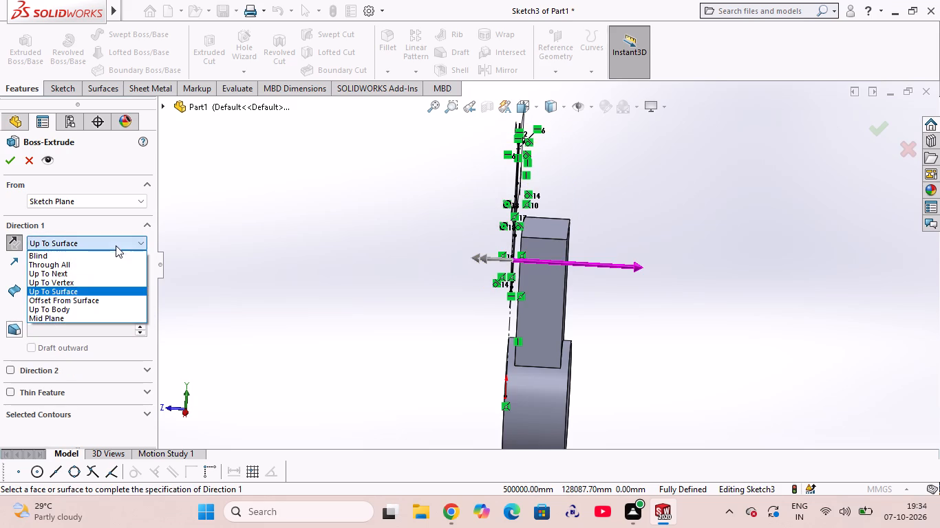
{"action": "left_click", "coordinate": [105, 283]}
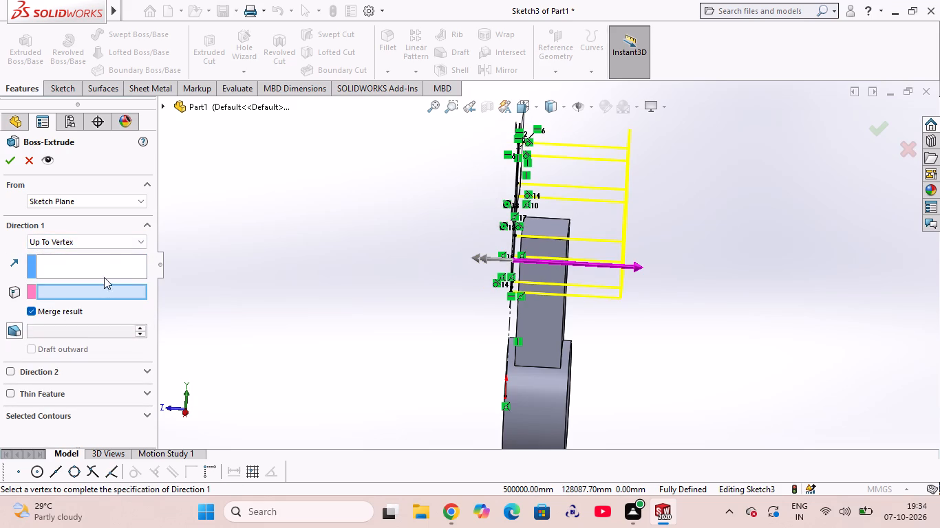
Set the profile extrusion to a 50 mm depth, checking it as Blind before restoring the Mid Plane end condition.
{"action": "left_click", "coordinate": [105, 243]}
{"action": "left_click", "coordinate": [101, 254]}
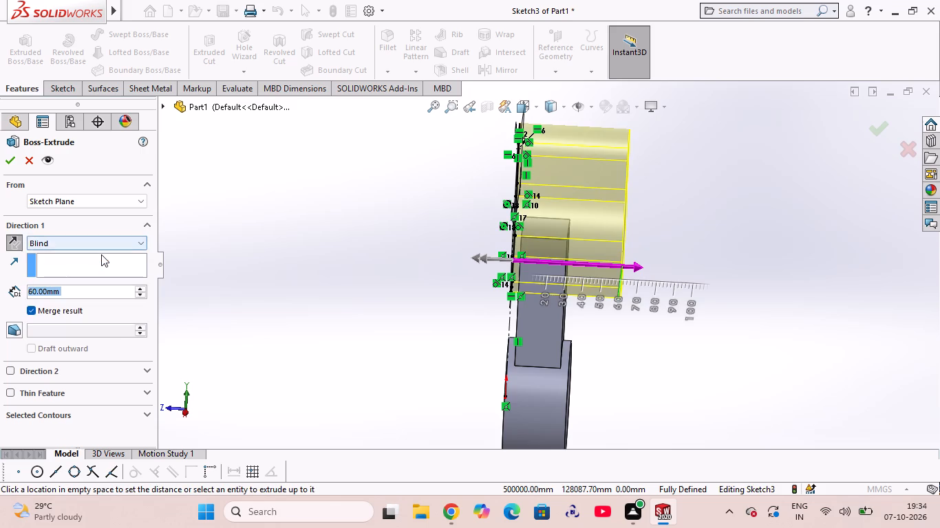
{"action": "left_click", "coordinate": [13, 236]}
{"action": "left_click", "coordinate": [13, 236]}
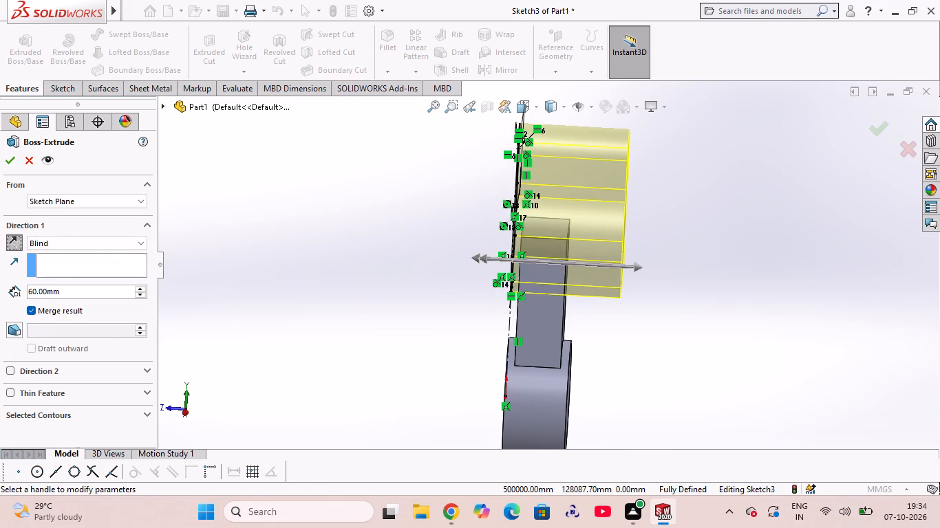
{"action": "left_click_drag", "start_coordinate": [62, 295], "coordinate": [26, 289]}
{"action": "type", "text": "50"}
{"action": "left_click", "coordinate": [241, 261]}
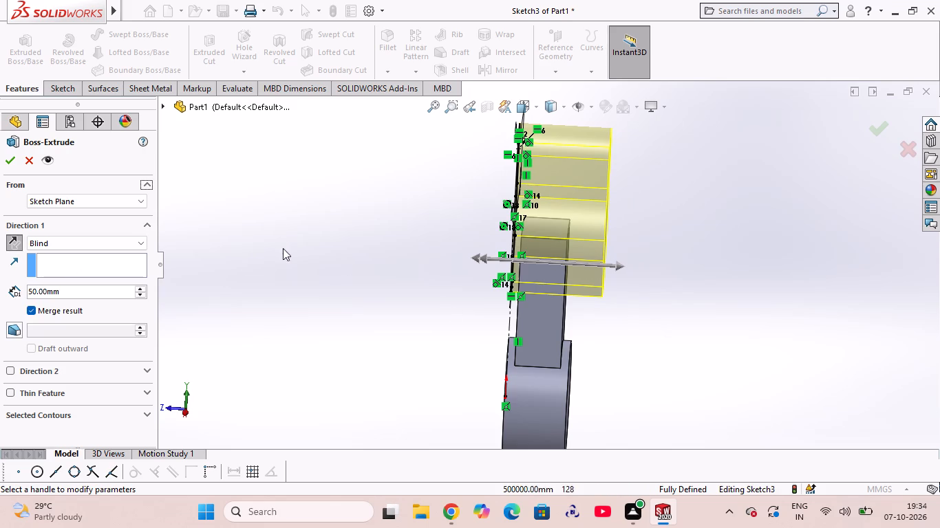
{"action": "left_click", "coordinate": [145, 239]}
{"action": "left_click", "coordinate": [118, 319]}
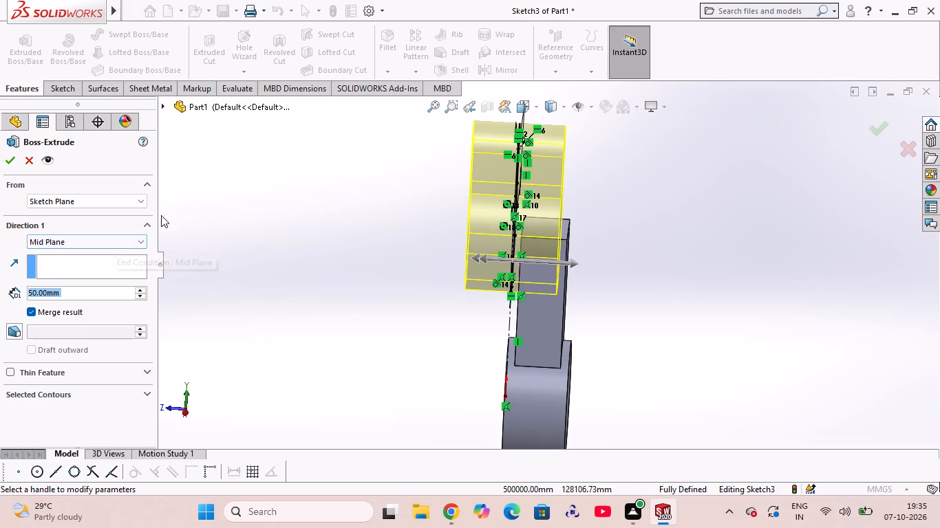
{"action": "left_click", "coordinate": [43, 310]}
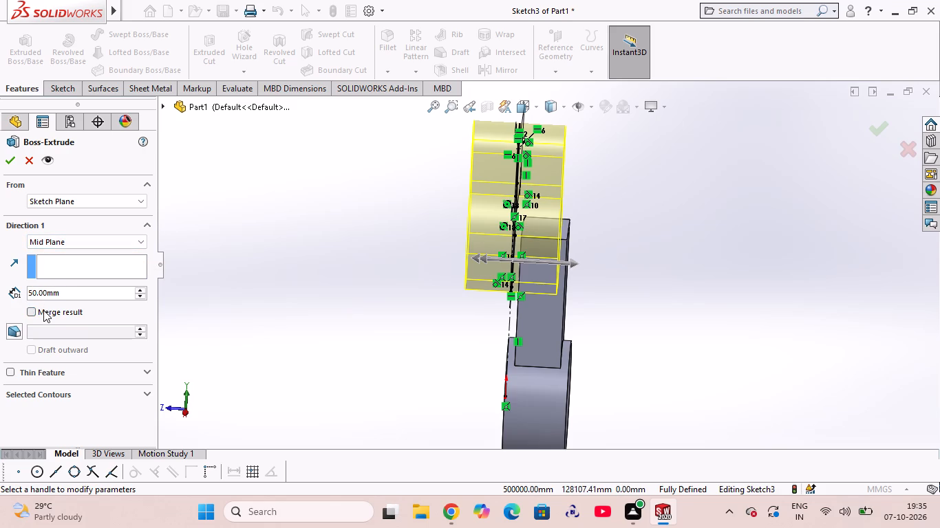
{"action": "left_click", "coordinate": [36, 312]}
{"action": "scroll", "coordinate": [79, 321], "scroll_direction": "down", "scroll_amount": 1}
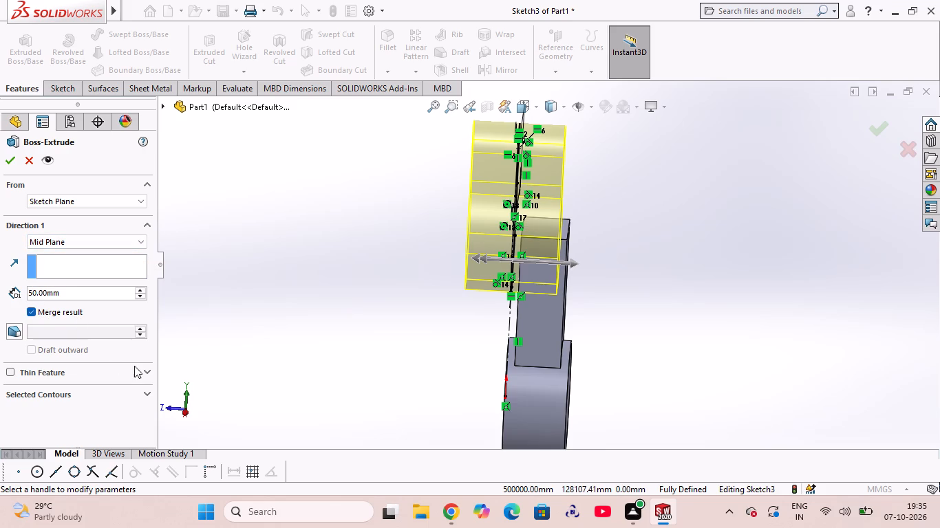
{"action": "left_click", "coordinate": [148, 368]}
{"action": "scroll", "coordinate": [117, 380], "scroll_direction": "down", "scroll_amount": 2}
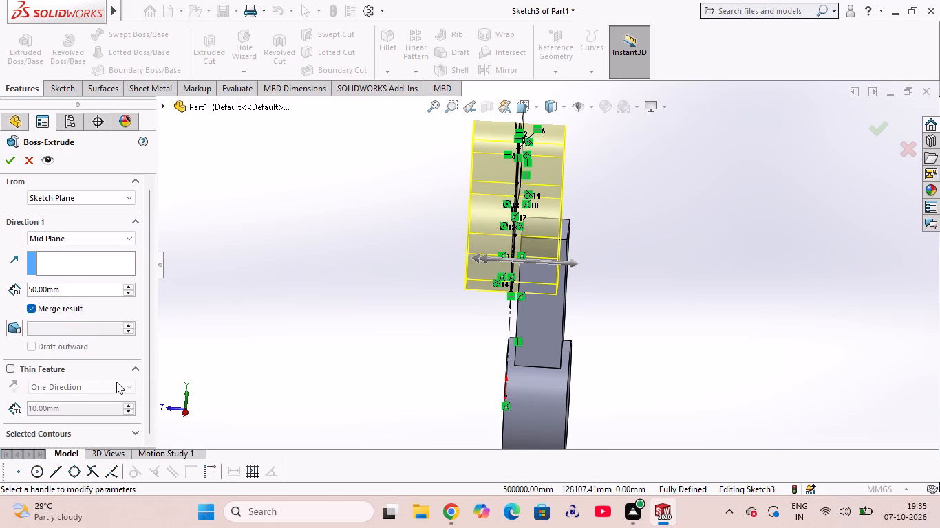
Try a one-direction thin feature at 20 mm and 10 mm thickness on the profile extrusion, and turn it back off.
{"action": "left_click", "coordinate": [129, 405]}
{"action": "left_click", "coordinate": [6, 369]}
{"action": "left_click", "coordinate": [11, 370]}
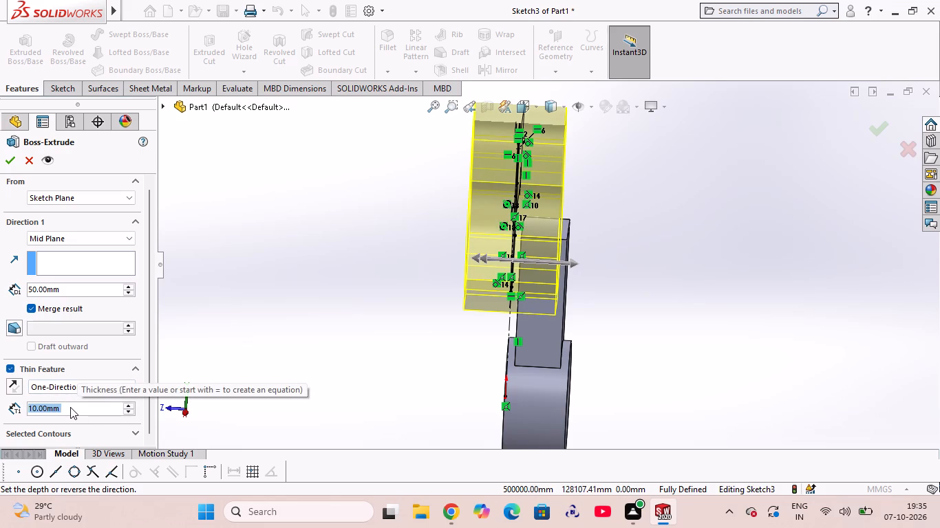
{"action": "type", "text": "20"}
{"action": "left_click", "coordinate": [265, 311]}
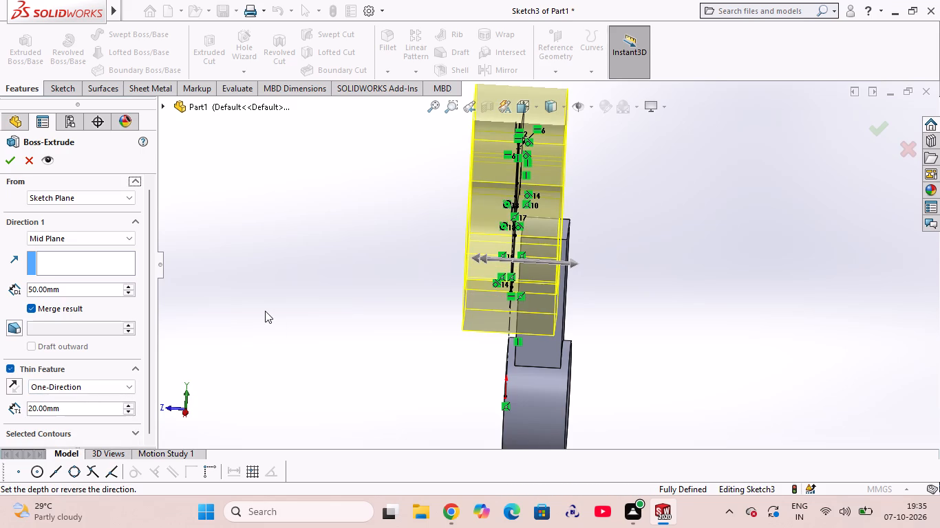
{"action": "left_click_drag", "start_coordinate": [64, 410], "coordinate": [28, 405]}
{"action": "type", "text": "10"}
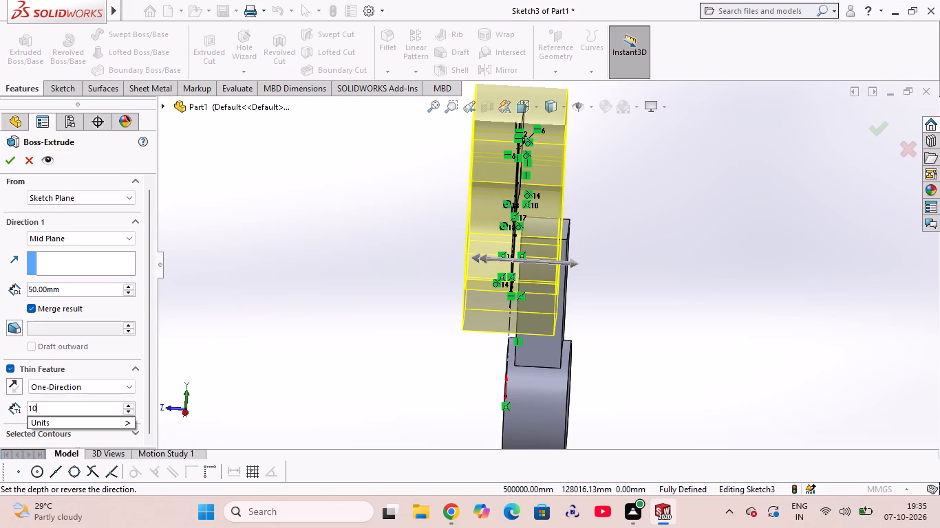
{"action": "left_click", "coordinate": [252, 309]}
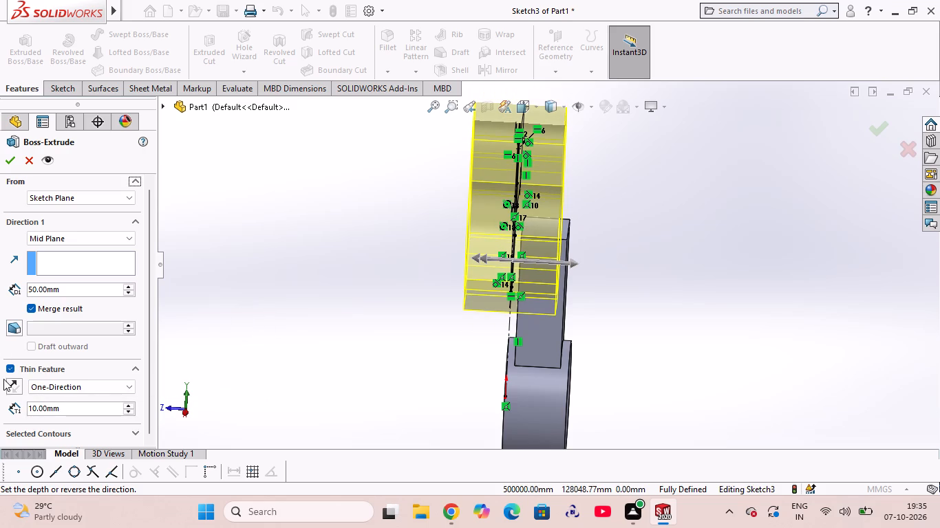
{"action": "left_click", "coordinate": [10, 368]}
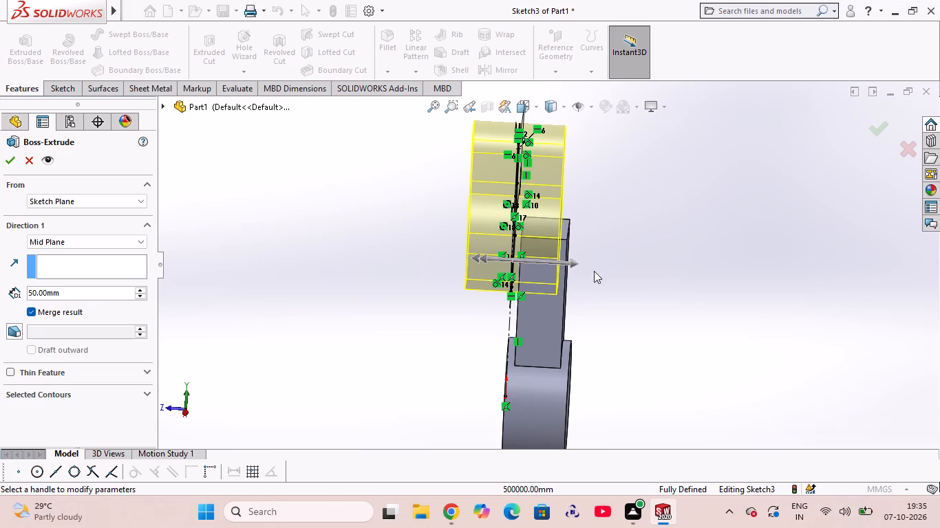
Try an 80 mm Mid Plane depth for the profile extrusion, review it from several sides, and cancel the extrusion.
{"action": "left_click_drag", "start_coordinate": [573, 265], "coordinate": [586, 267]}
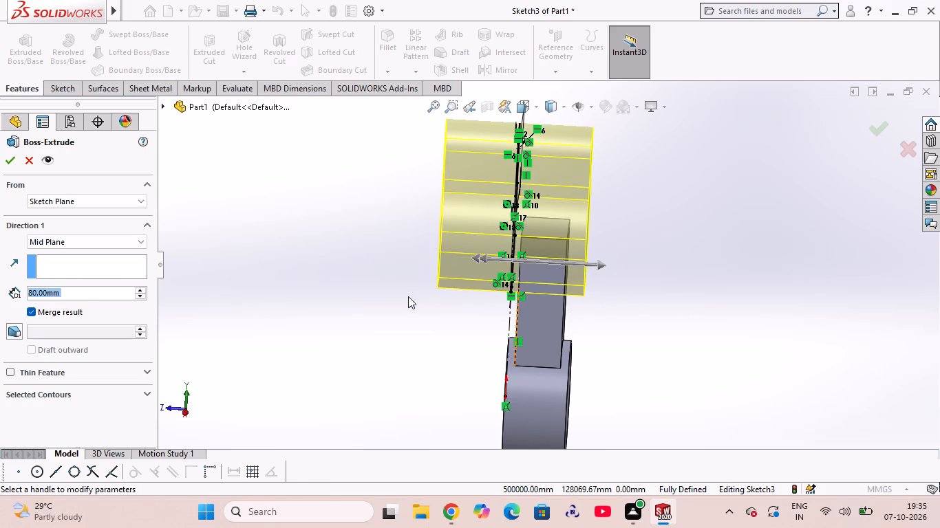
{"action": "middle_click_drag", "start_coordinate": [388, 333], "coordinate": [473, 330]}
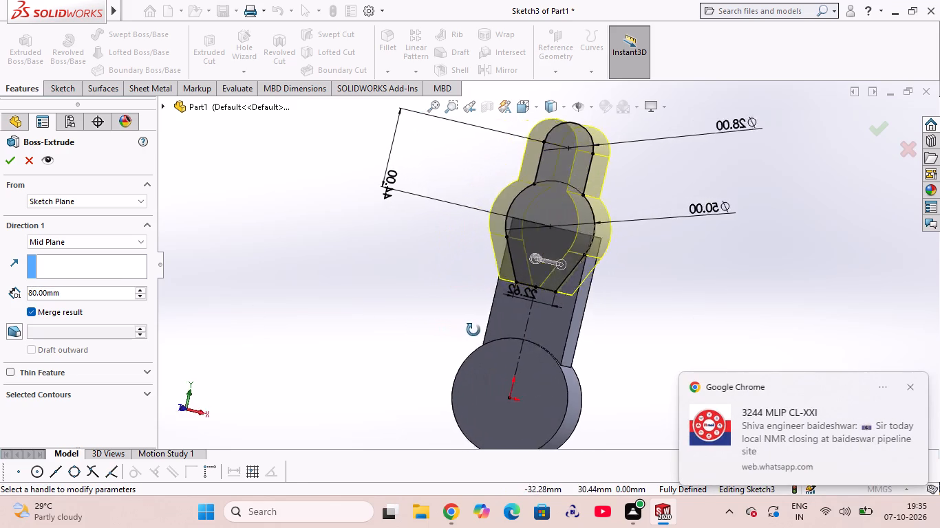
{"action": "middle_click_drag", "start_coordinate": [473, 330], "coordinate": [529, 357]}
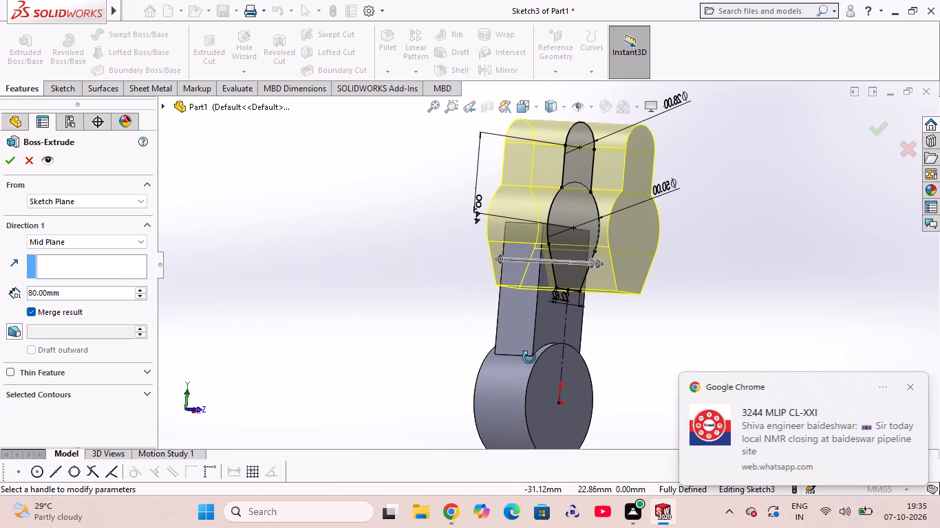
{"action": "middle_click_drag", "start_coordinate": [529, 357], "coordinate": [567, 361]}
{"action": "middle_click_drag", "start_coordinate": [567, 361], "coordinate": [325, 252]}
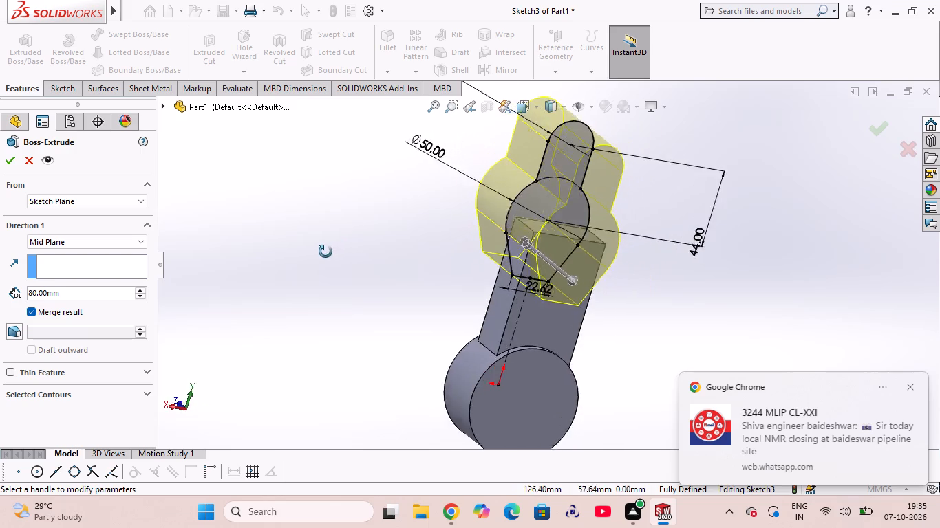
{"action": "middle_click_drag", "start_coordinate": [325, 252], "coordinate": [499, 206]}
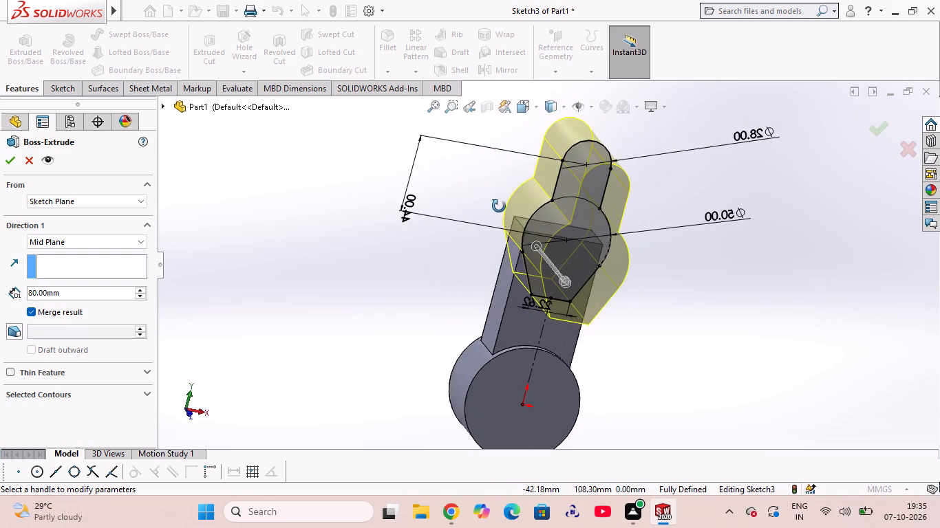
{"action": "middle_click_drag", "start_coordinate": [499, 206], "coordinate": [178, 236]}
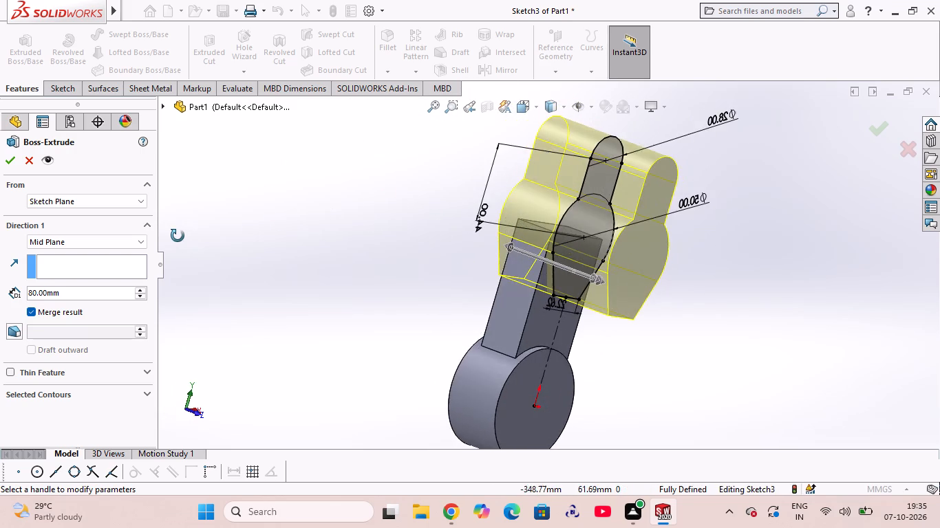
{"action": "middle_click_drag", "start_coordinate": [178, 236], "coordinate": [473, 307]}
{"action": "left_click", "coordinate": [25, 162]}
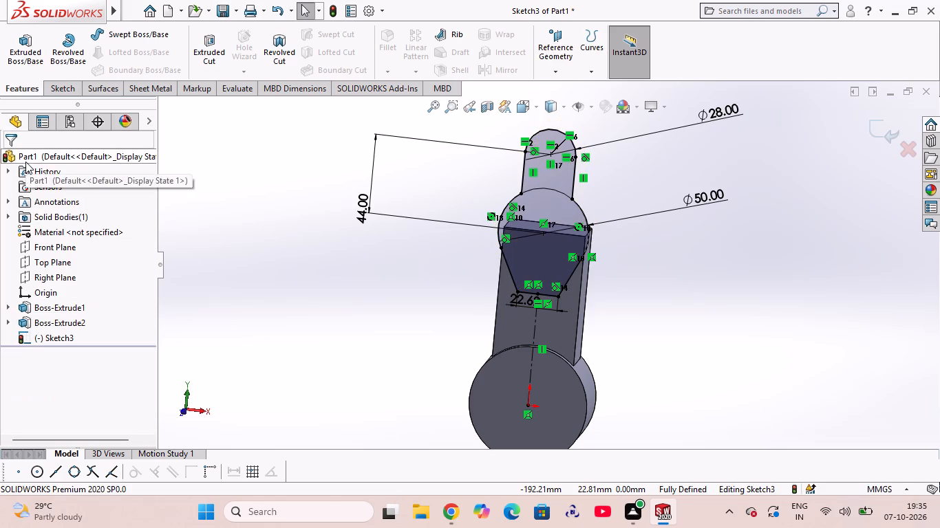
Examine from several sides how the profile sketch sits relative to the arm and the cylinder, and highlight its contour.
{"action": "middle_click_drag", "start_coordinate": [679, 285], "coordinate": [654, 293]}
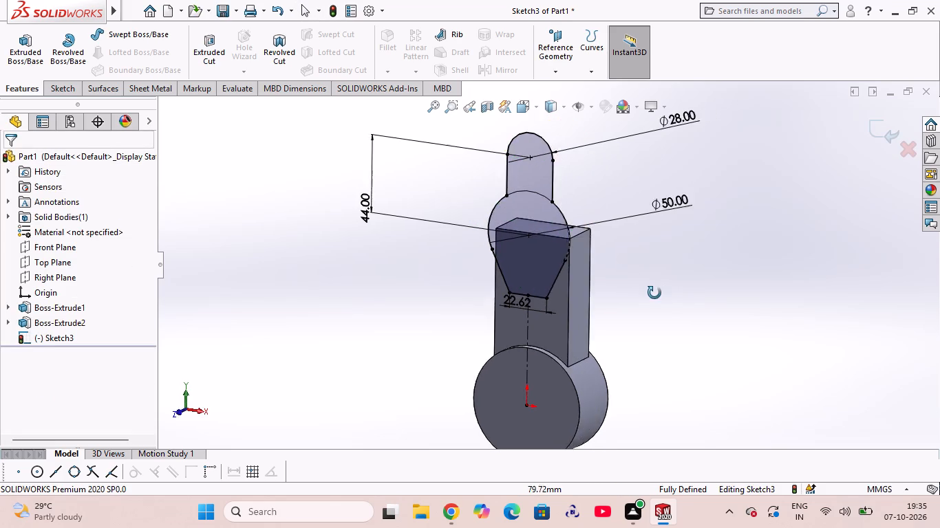
{"action": "middle_click_drag", "start_coordinate": [654, 293], "coordinate": [592, 315]}
{"action": "middle_click_drag", "start_coordinate": [592, 315], "coordinate": [612, 275]}
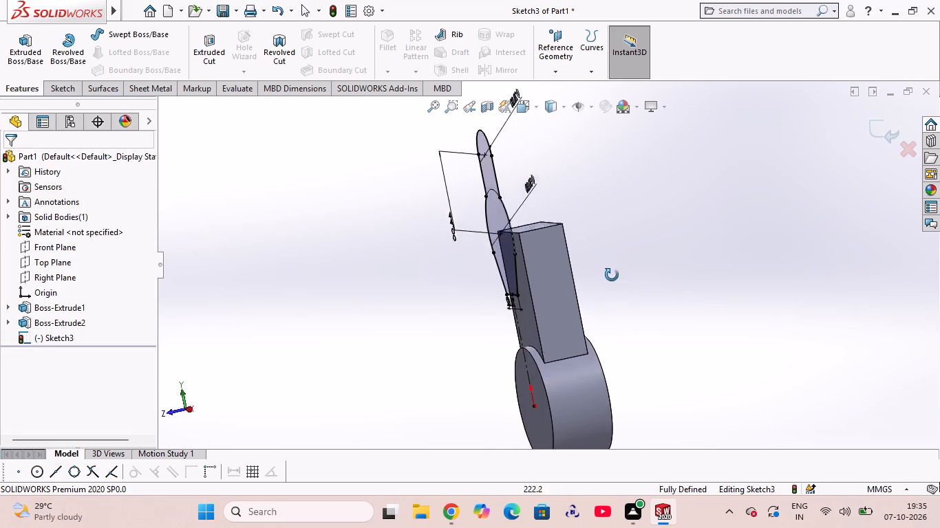
{"action": "middle_click_drag", "start_coordinate": [612, 275], "coordinate": [669, 247]}
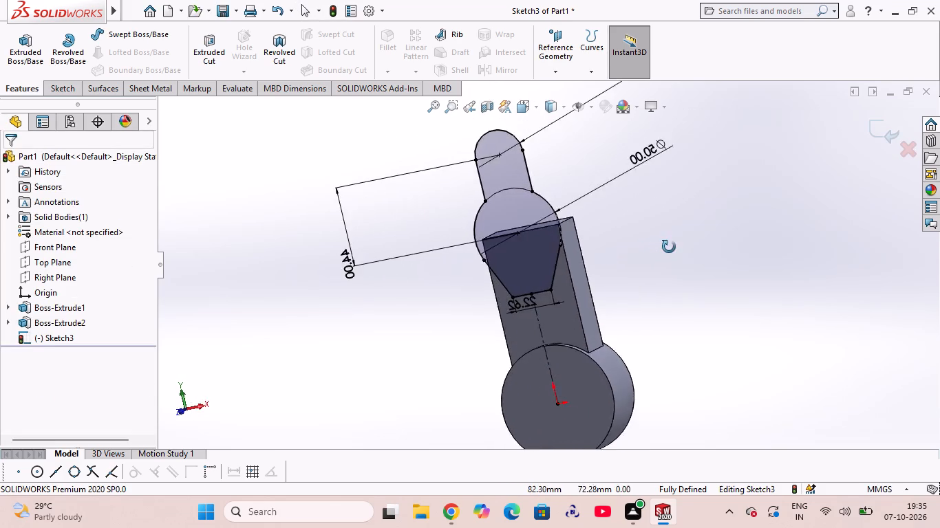
{"action": "middle_click_drag", "start_coordinate": [669, 247], "coordinate": [705, 192]}
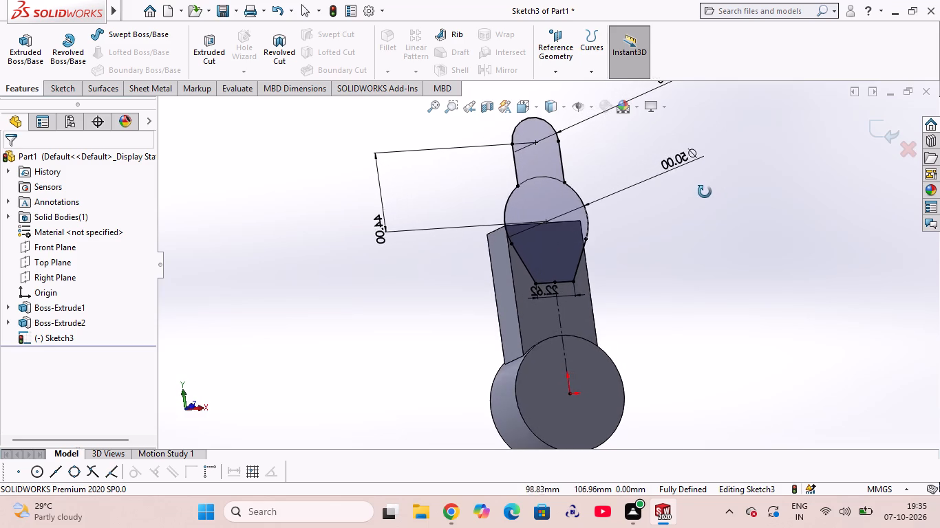
{"action": "middle_click_drag", "start_coordinate": [705, 192], "coordinate": [698, 199]}
{"action": "left_click", "coordinate": [52, 333]}
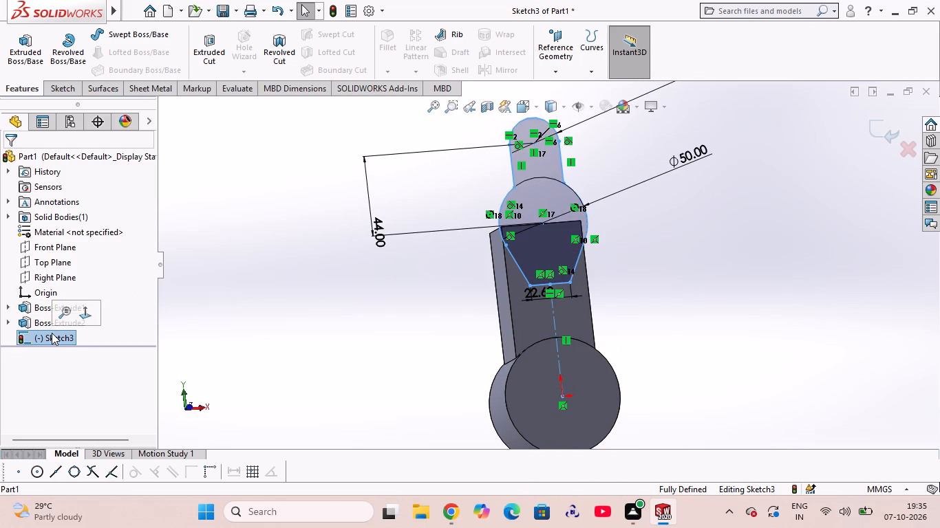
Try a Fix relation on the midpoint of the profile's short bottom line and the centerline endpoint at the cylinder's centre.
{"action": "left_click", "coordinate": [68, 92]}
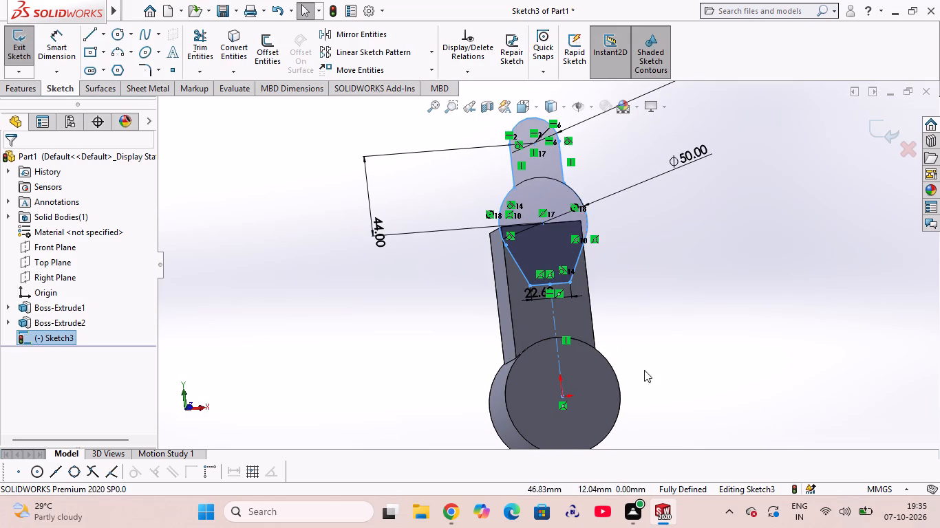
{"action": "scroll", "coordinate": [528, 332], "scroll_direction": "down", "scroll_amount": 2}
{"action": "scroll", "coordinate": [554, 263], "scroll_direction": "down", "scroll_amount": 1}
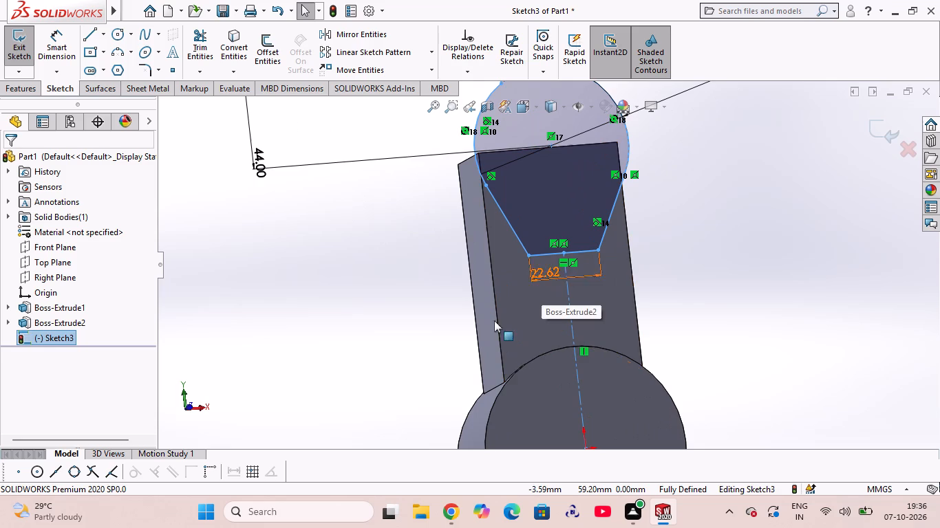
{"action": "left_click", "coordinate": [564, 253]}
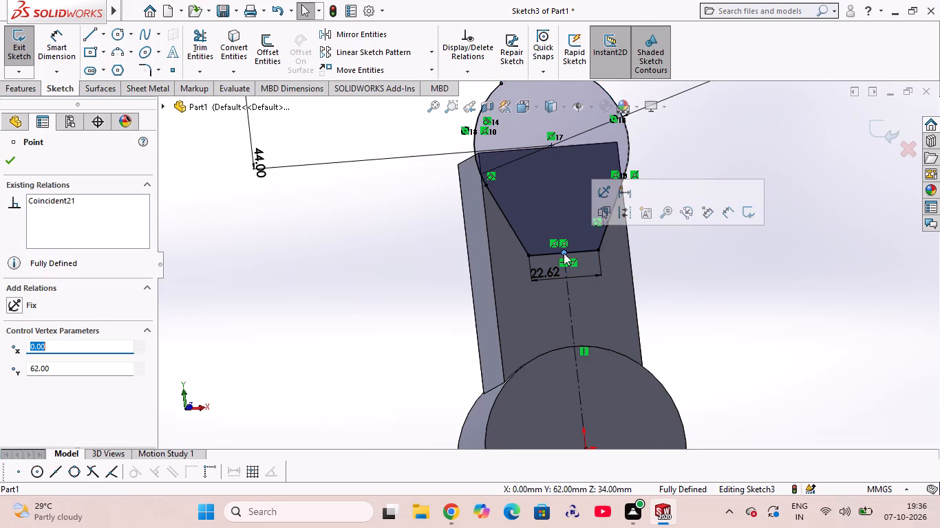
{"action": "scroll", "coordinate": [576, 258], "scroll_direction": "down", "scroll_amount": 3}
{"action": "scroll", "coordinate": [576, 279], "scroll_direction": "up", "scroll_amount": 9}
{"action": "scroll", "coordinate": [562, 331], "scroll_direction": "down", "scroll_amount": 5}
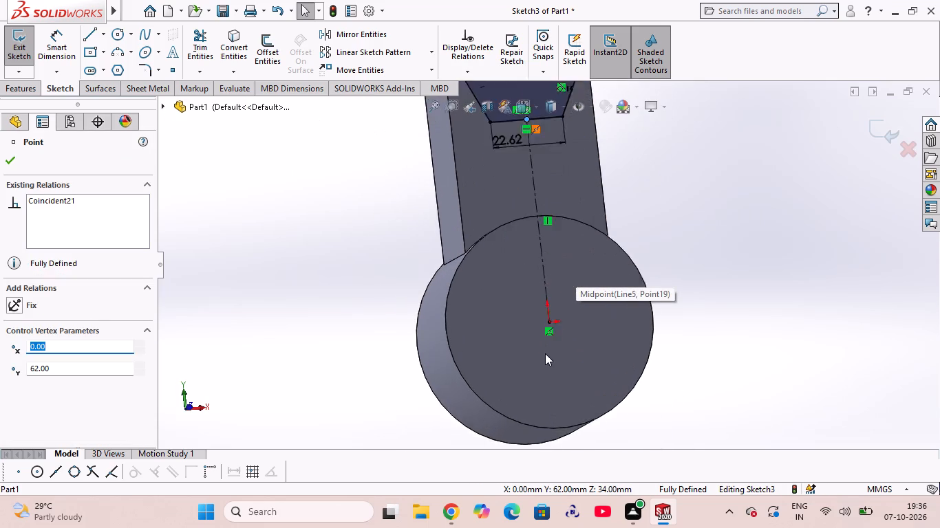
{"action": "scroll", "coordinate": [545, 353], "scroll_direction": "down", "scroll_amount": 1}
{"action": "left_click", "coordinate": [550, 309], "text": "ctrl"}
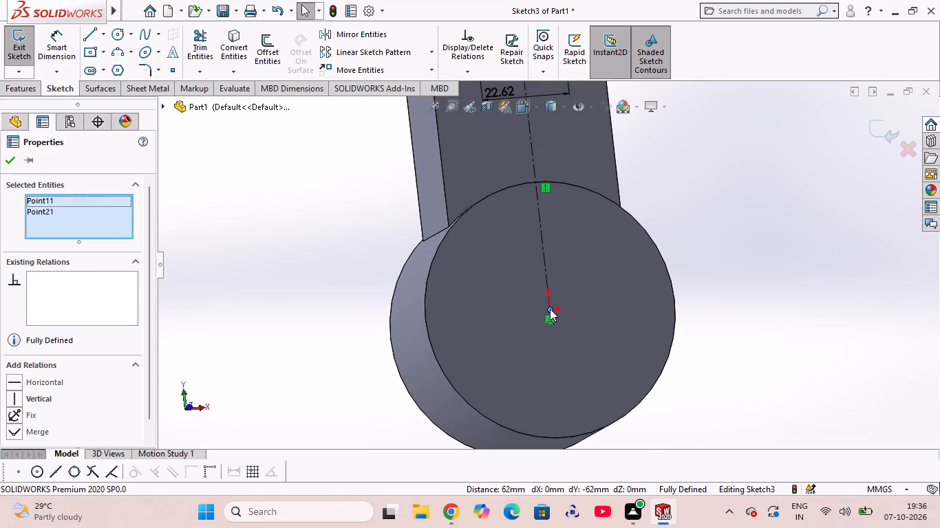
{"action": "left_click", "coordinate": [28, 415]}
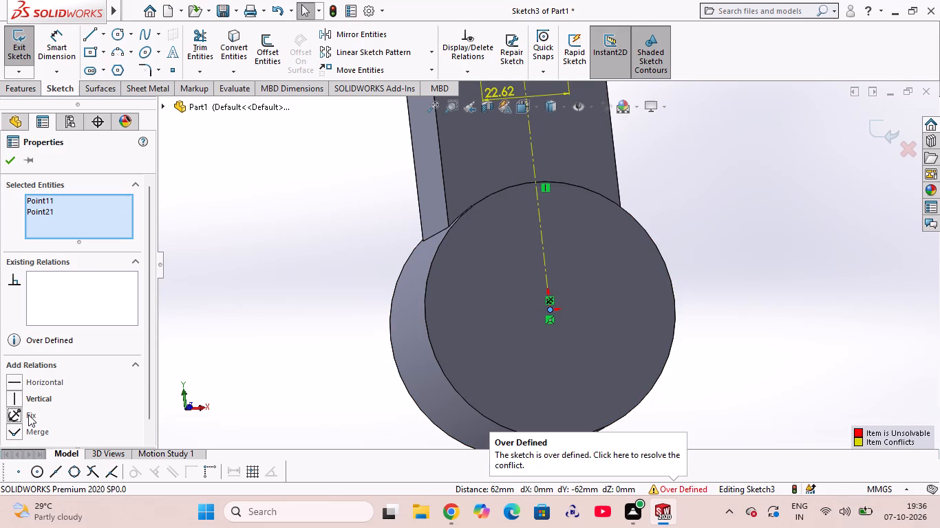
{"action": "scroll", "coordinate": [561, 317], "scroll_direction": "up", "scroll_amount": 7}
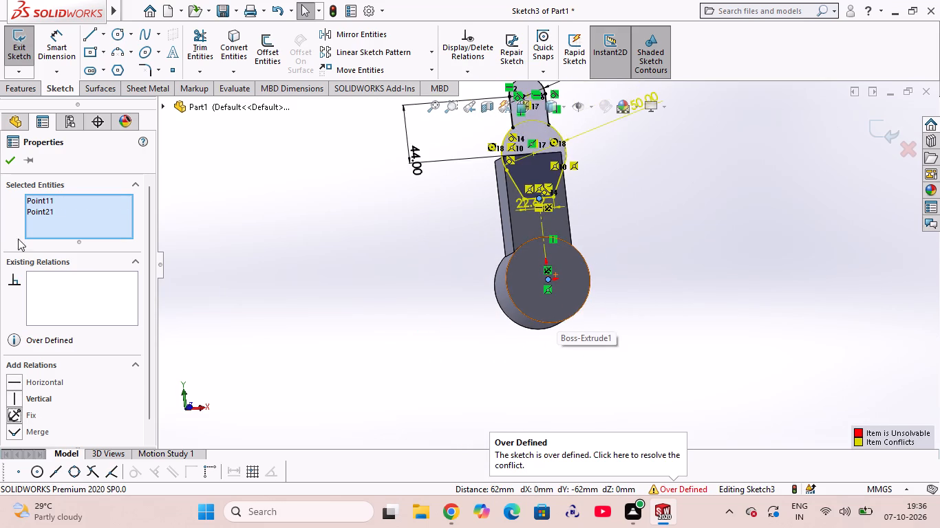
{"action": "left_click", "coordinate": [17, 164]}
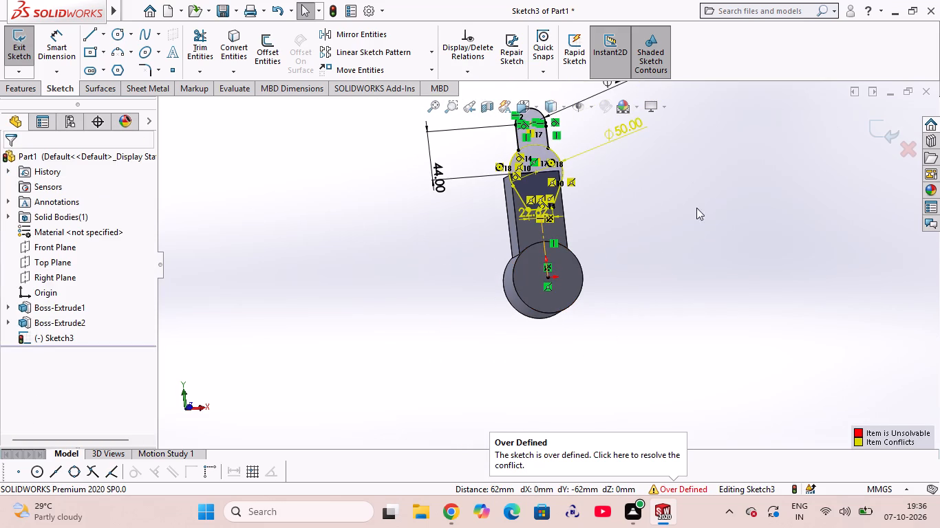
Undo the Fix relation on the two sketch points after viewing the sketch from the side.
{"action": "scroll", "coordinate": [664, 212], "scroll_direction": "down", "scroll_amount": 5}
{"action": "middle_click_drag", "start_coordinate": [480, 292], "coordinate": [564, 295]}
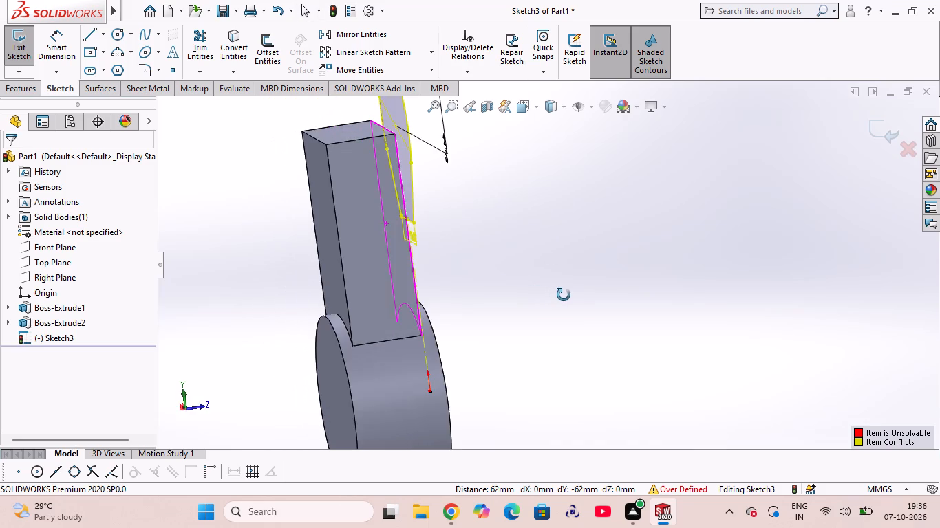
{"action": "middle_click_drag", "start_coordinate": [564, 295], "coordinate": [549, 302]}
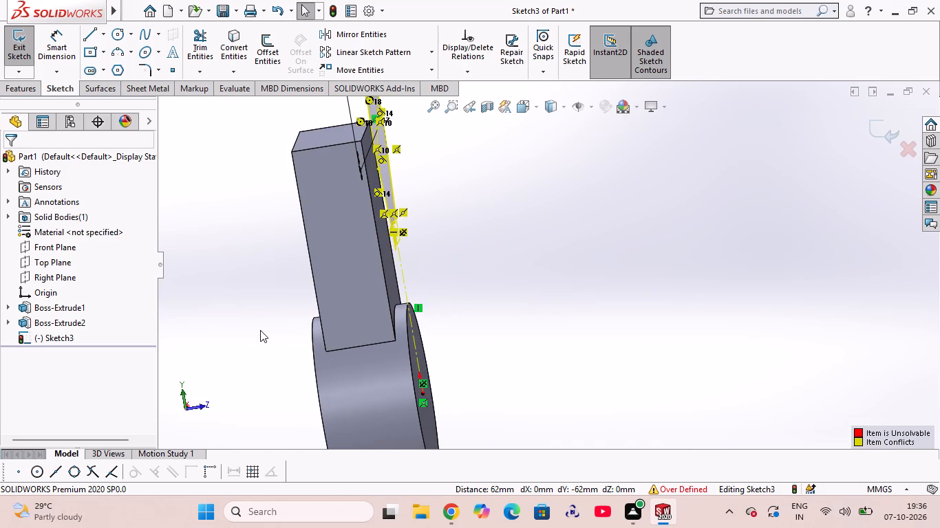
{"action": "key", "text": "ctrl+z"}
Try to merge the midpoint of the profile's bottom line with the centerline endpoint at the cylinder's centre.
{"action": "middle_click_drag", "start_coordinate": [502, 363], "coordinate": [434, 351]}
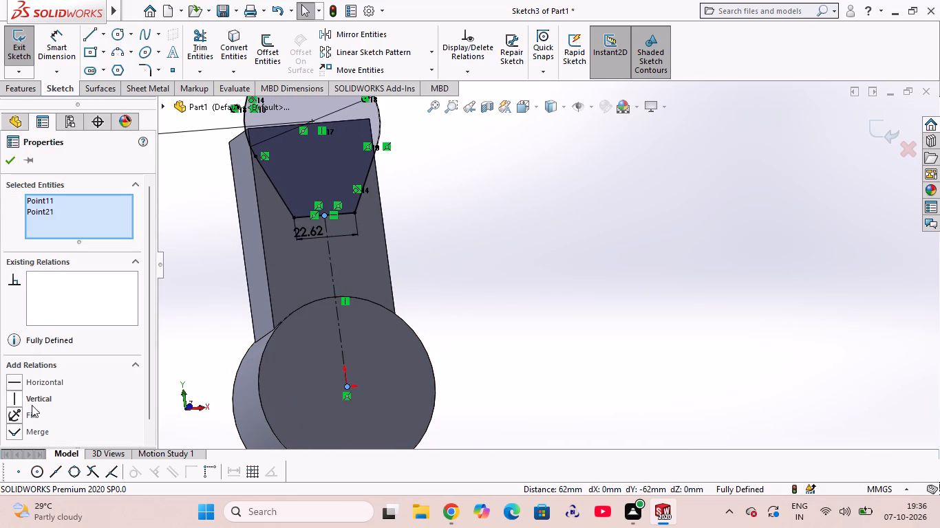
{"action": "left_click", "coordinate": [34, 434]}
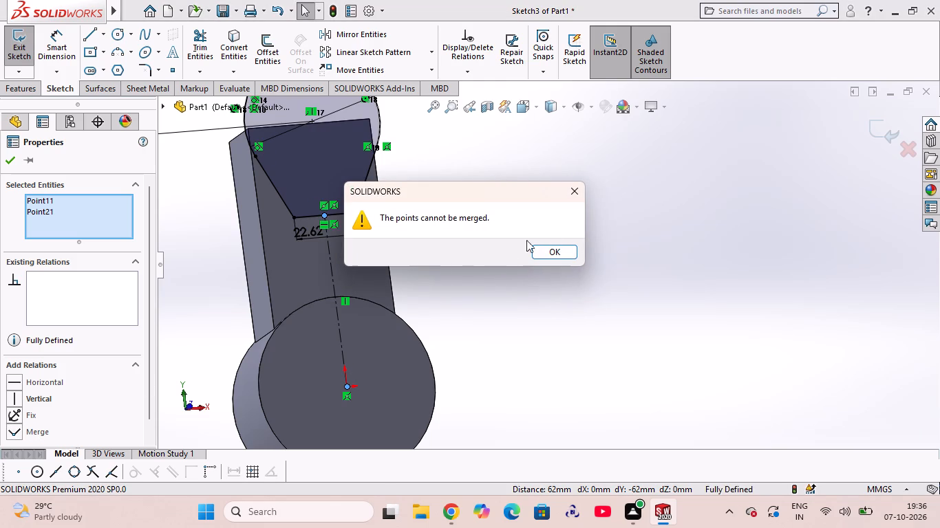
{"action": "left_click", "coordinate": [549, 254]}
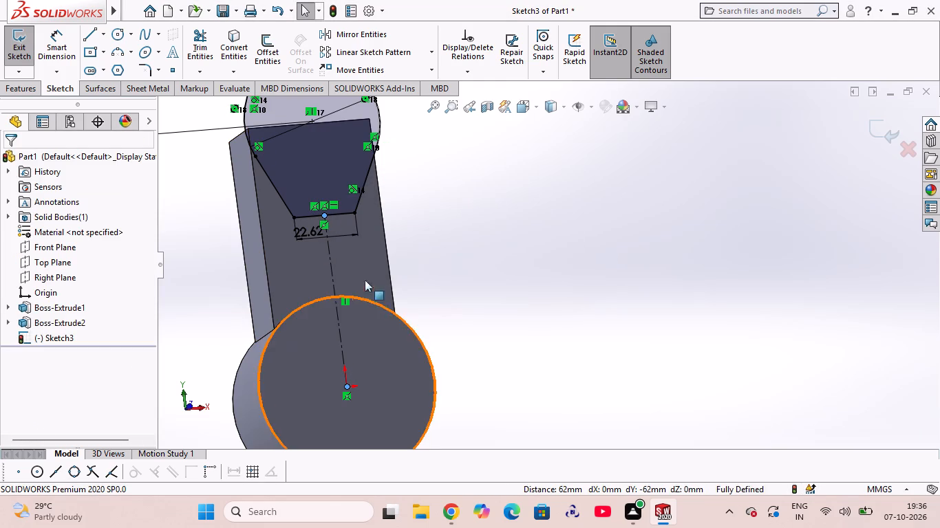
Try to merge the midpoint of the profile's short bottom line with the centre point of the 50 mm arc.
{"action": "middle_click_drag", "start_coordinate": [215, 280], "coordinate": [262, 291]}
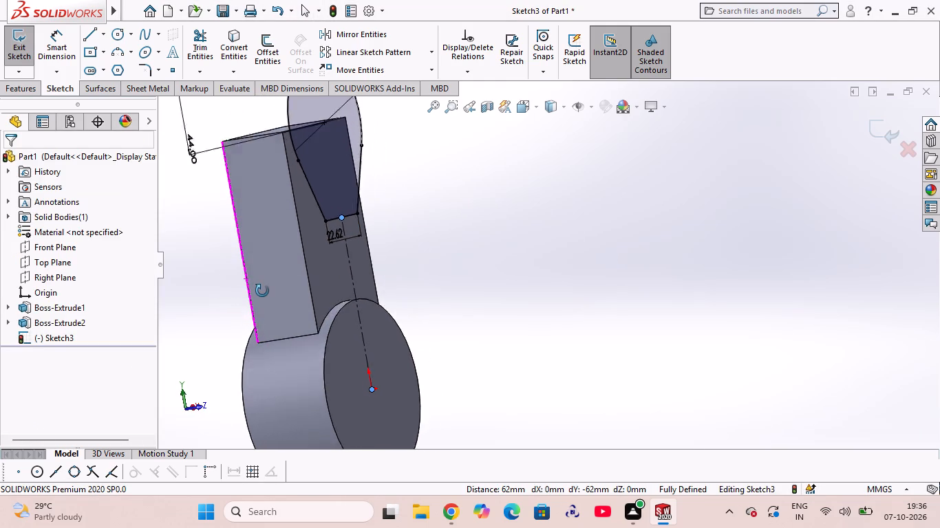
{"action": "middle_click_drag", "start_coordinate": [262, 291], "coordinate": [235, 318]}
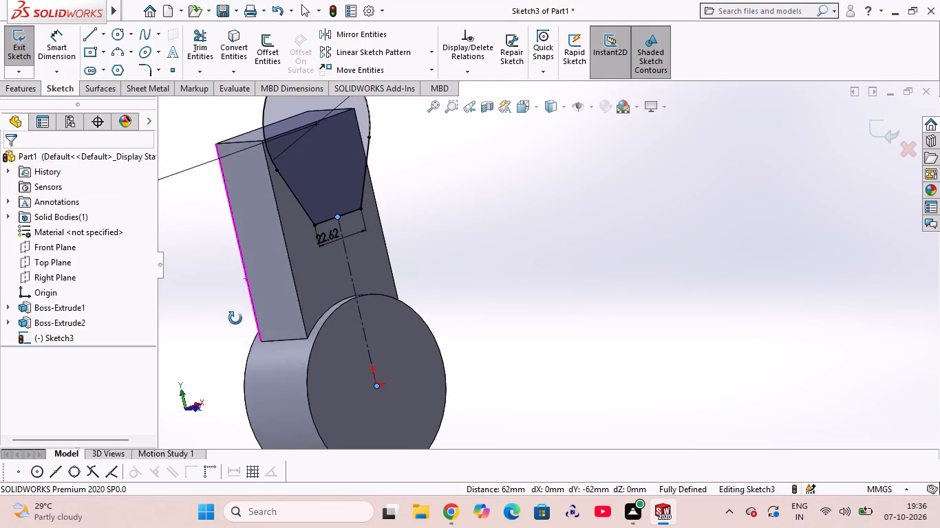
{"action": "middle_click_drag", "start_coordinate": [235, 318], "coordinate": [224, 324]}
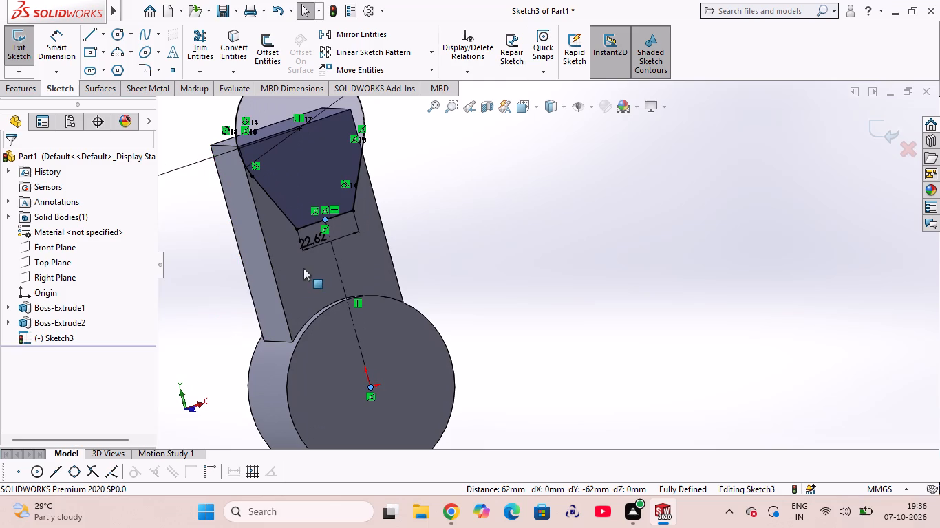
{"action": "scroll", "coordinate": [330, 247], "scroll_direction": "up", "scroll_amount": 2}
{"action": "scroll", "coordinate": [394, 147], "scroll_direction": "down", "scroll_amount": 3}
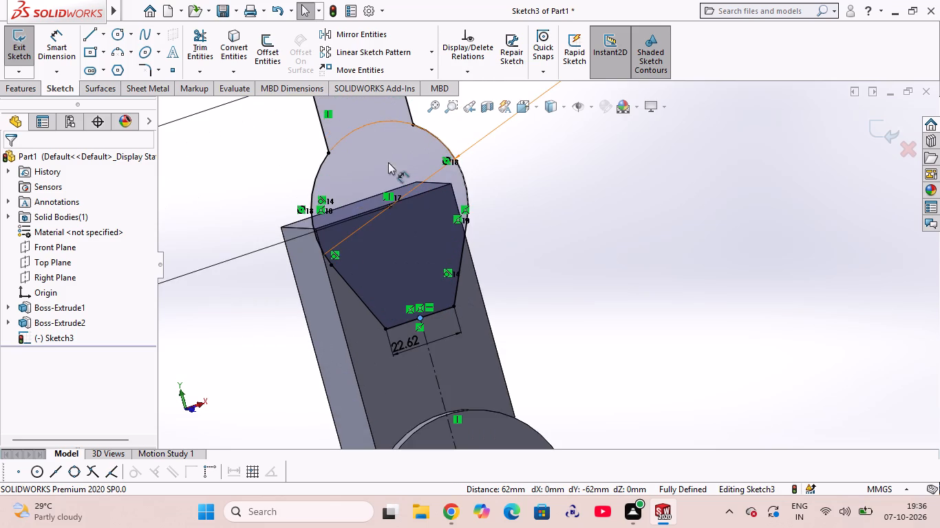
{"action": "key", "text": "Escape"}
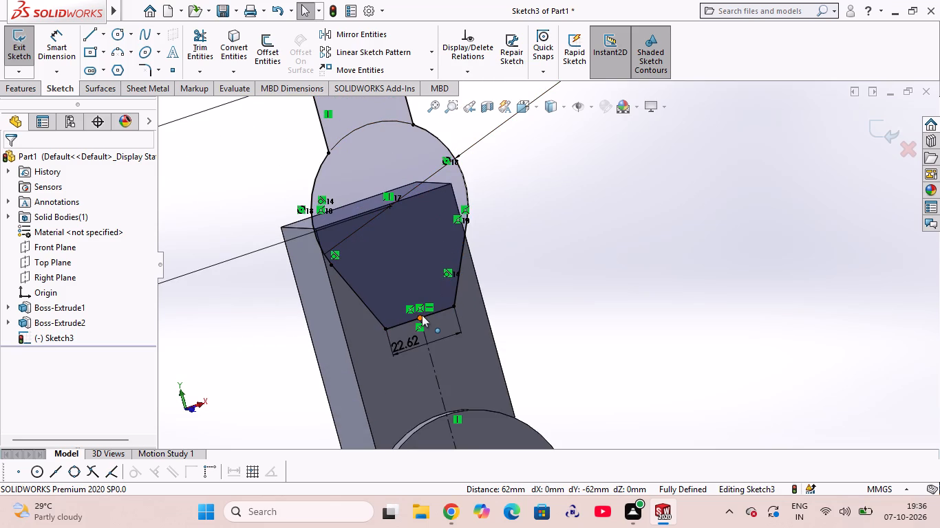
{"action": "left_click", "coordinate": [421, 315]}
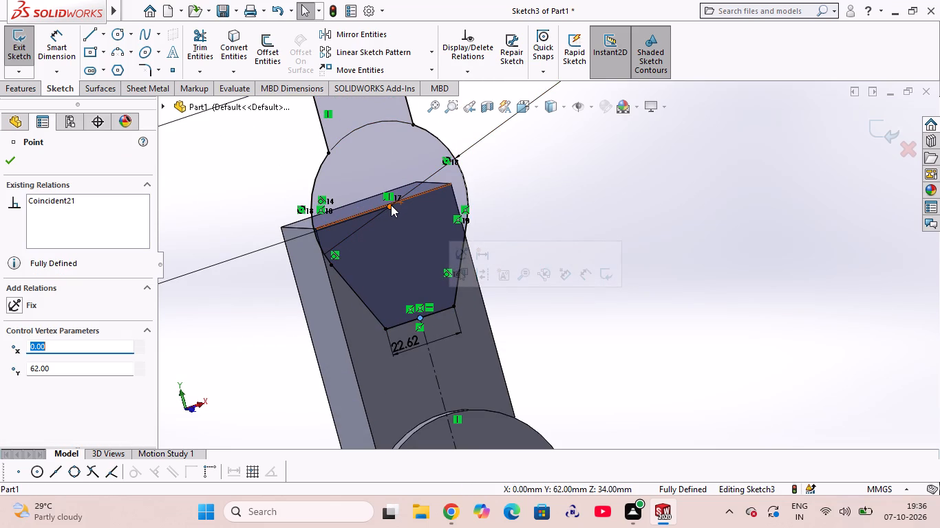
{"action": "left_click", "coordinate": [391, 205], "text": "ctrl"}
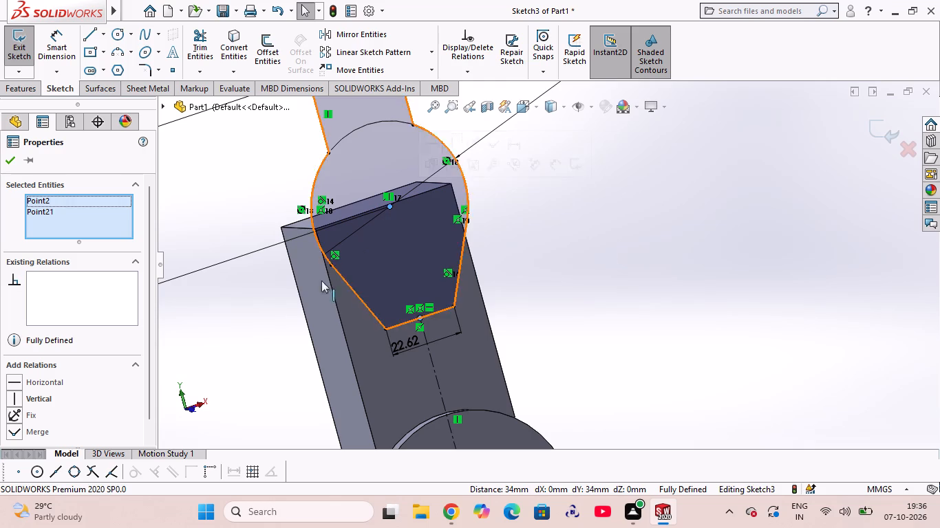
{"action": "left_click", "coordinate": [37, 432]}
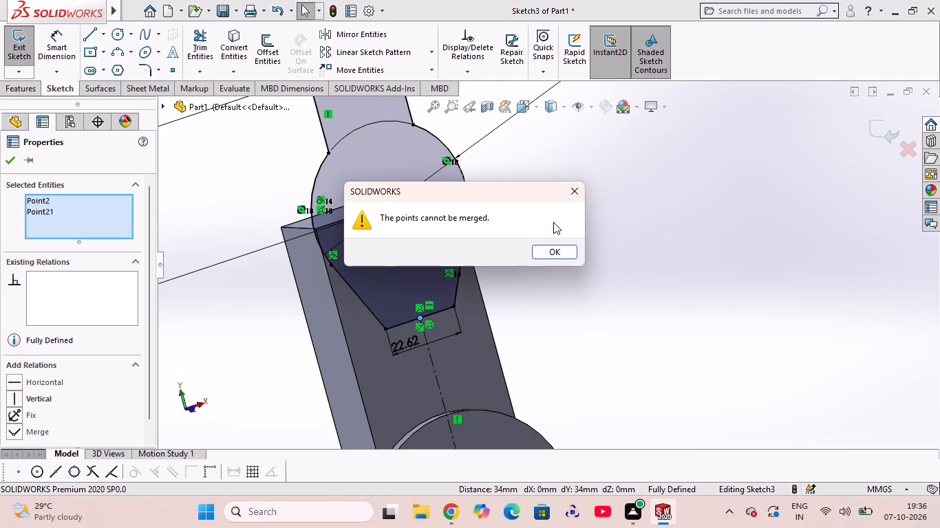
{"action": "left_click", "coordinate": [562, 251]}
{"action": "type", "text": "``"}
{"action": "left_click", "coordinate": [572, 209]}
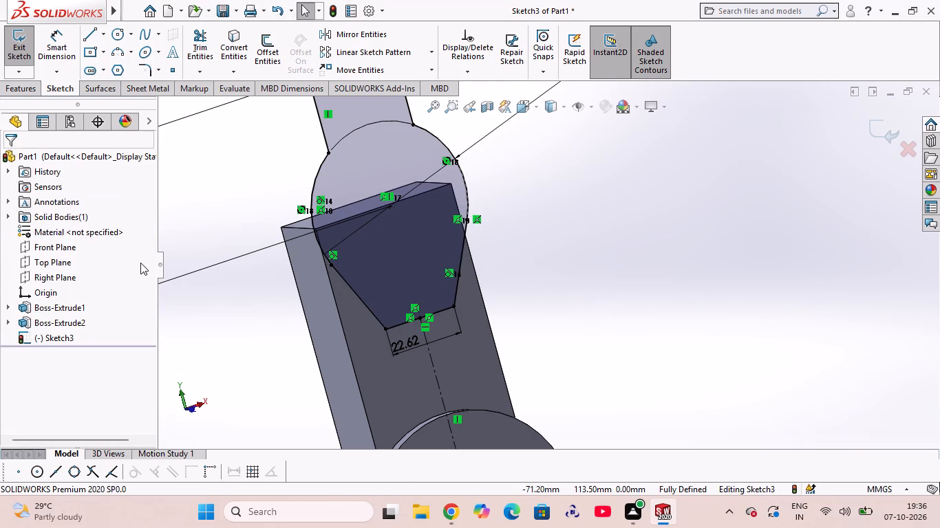
Examine the profile sketch's relations and dimensions and how it sits on the arm, close up and as a whole.
{"action": "scroll", "coordinate": [463, 266], "scroll_direction": "down", "scroll_amount": 2}
{"action": "scroll", "coordinate": [461, 267], "scroll_direction": "up", "scroll_amount": 5}
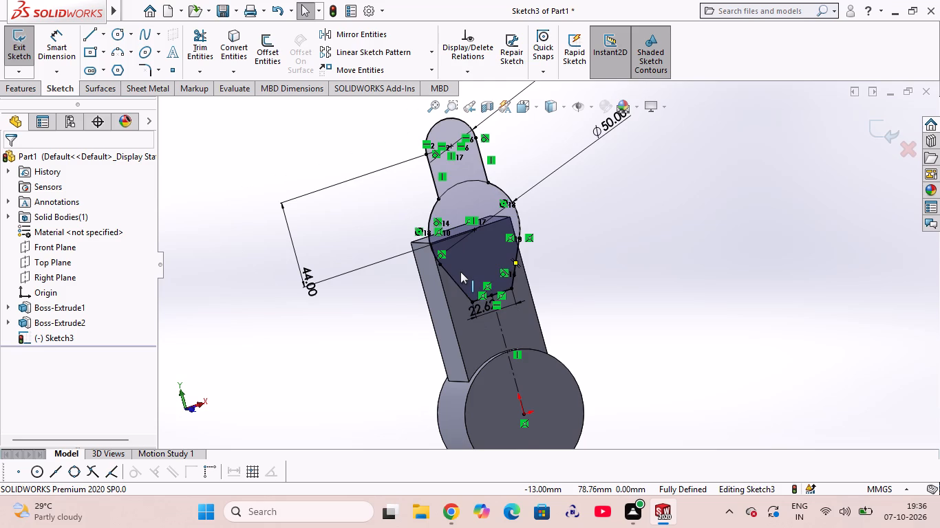
{"action": "scroll", "coordinate": [555, 303], "scroll_direction": "down", "scroll_amount": 3}
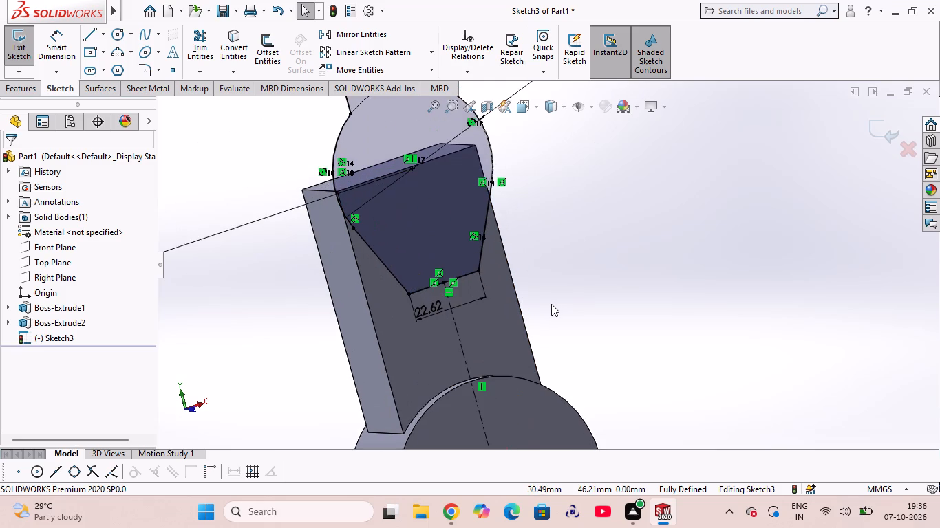
{"action": "scroll", "coordinate": [546, 303], "scroll_direction": "up", "scroll_amount": 5}
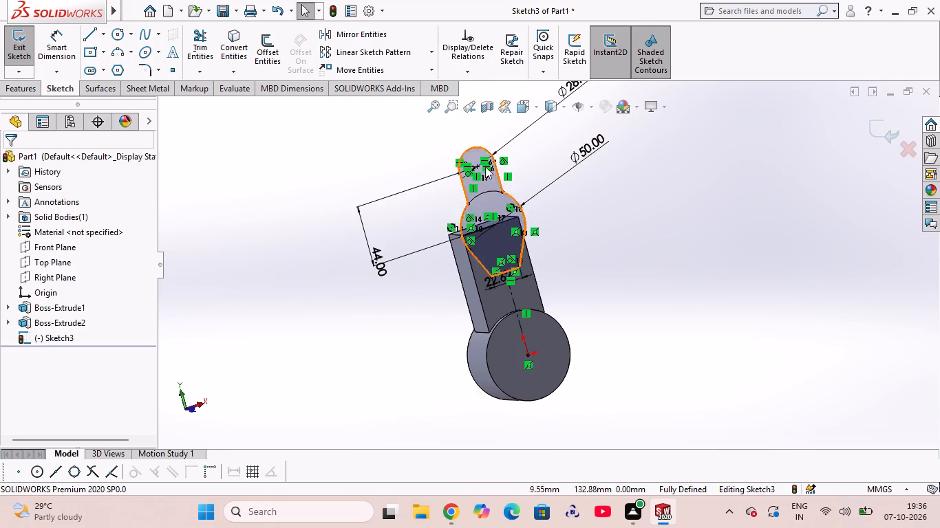
{"action": "scroll", "coordinate": [482, 162], "scroll_direction": "down", "scroll_amount": 6}
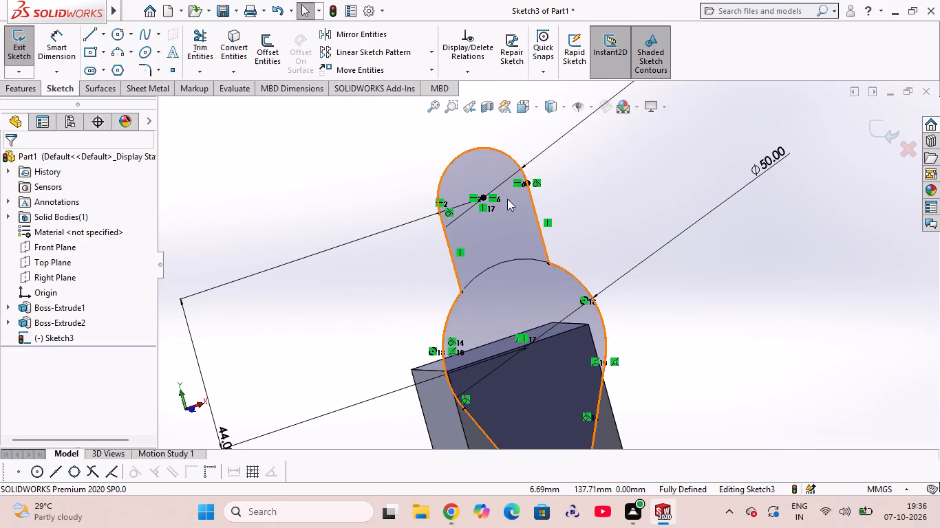
{"action": "scroll", "coordinate": [508, 201], "scroll_direction": "down", "scroll_amount": 2}
{"action": "scroll", "coordinate": [510, 202], "scroll_direction": "up", "scroll_amount": 8}
{"action": "scroll", "coordinate": [504, 225], "scroll_direction": "down", "scroll_amount": 3}
{"action": "scroll", "coordinate": [504, 240], "scroll_direction": "up", "scroll_amount": 3}
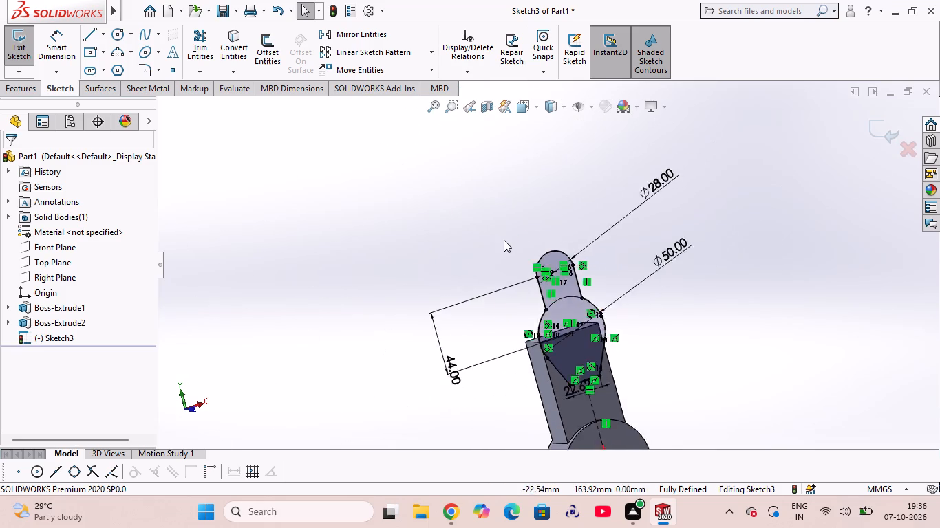
{"action": "scroll", "coordinate": [504, 240], "scroll_direction": "up", "scroll_amount": 4}
{"action": "scroll", "coordinate": [500, 252], "scroll_direction": "down", "scroll_amount": 3}
{"action": "scroll", "coordinate": [489, 242], "scroll_direction": "up", "scroll_amount": 4}
{"action": "scroll", "coordinate": [624, 325], "scroll_direction": "down", "scroll_amount": 4}
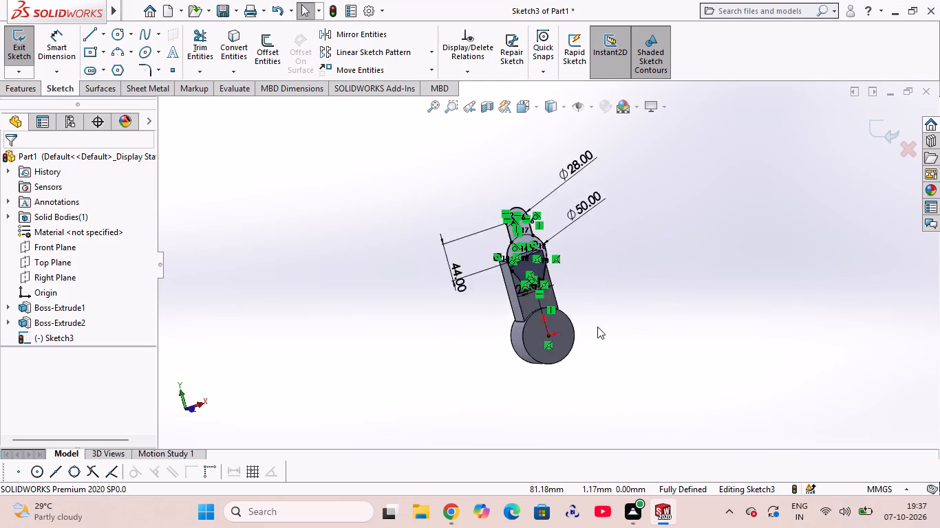
{"action": "scroll", "coordinate": [506, 235], "scroll_direction": "down", "scroll_amount": 5}
{"action": "scroll", "coordinate": [515, 225], "scroll_direction": "up", "scroll_amount": 3}
{"action": "scroll", "coordinate": [502, 295], "scroll_direction": "down", "scroll_amount": 3}
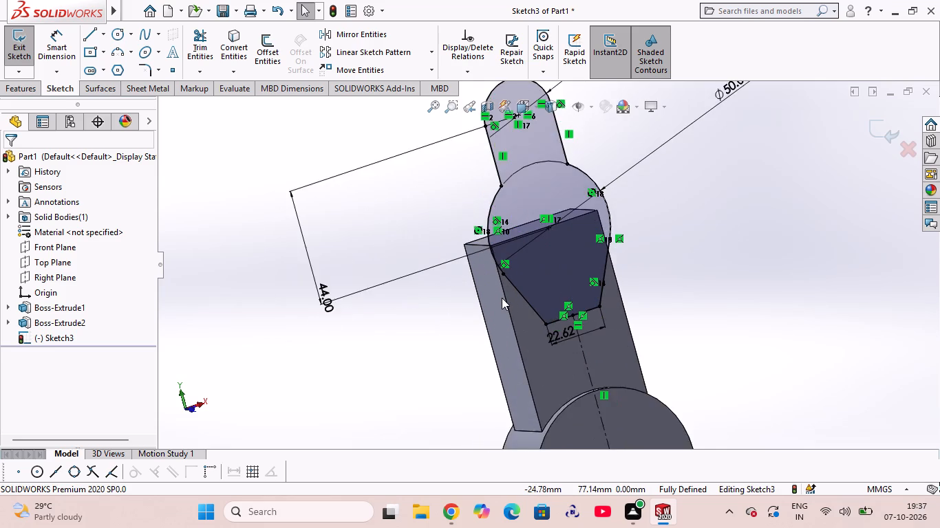
{"action": "scroll", "coordinate": [502, 298], "scroll_direction": "down", "scroll_amount": 3}
{"action": "scroll", "coordinate": [502, 298], "scroll_direction": "up", "scroll_amount": 4}
{"action": "scroll", "coordinate": [712, 265], "scroll_direction": "down", "scroll_amount": 3}
{"action": "scroll", "coordinate": [627, 272], "scroll_direction": "down", "scroll_amount": 1}
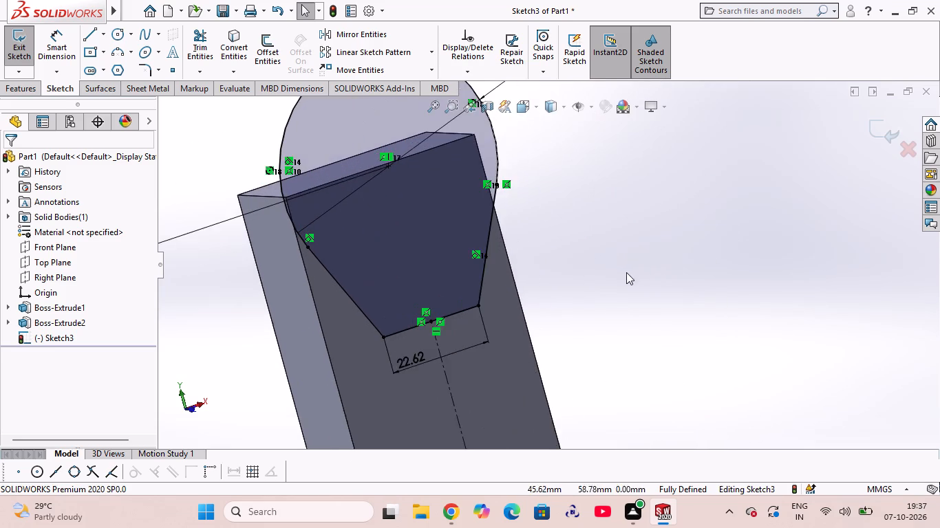
{"action": "scroll", "coordinate": [540, 291], "scroll_direction": "up", "scroll_amount": 6}
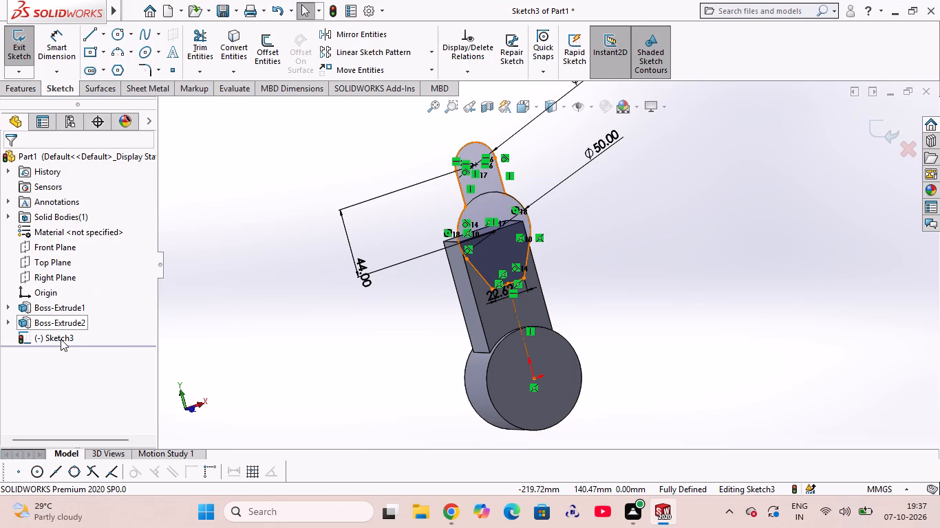
Set up a boss extrude of the arc profile sketch with a depth of 50 mm and the Mid Plane end condition.
{"action": "left_click", "coordinate": [8, 85]}
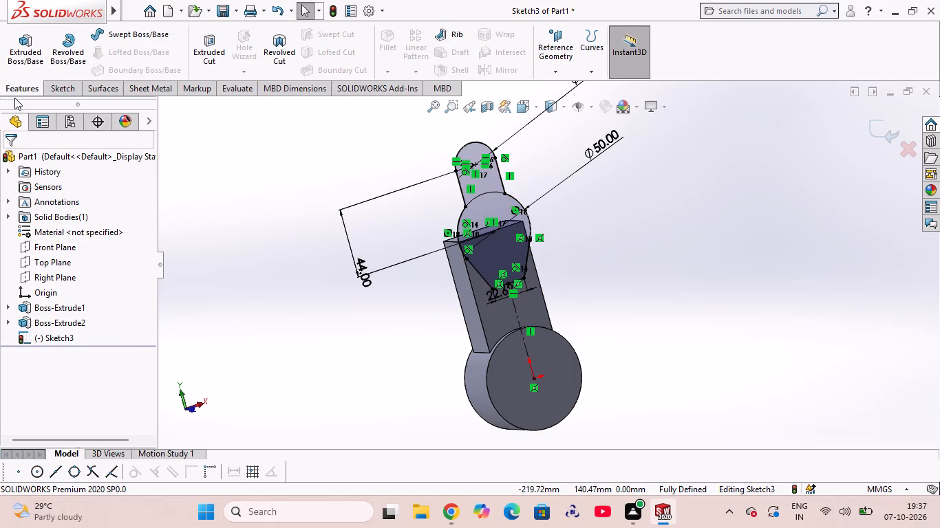
{"action": "left_click", "coordinate": [30, 52]}
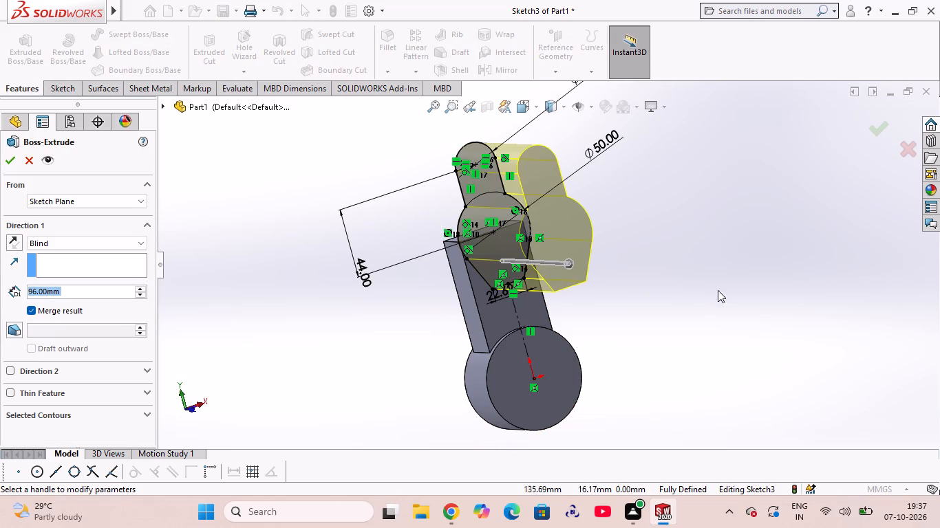
{"action": "middle_click_drag", "start_coordinate": [269, 289], "coordinate": [325, 282]}
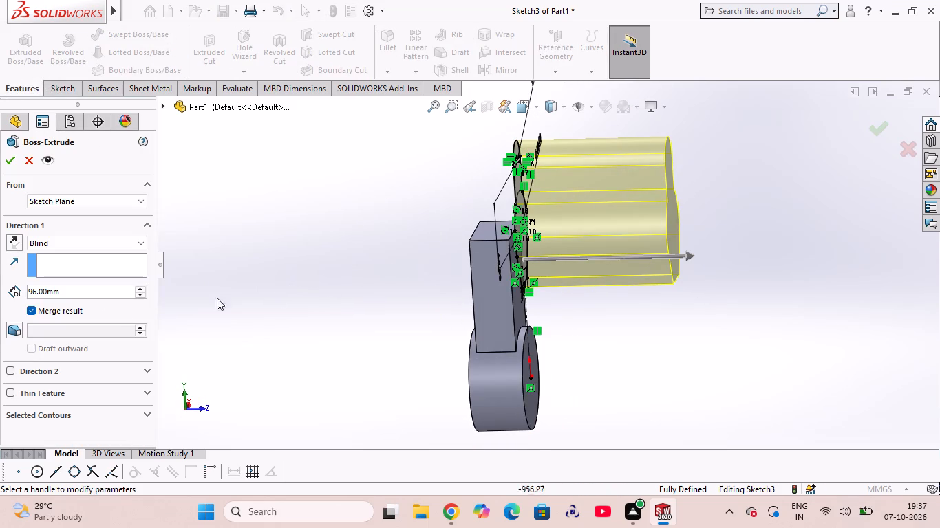
{"action": "left_click", "coordinate": [81, 290]}
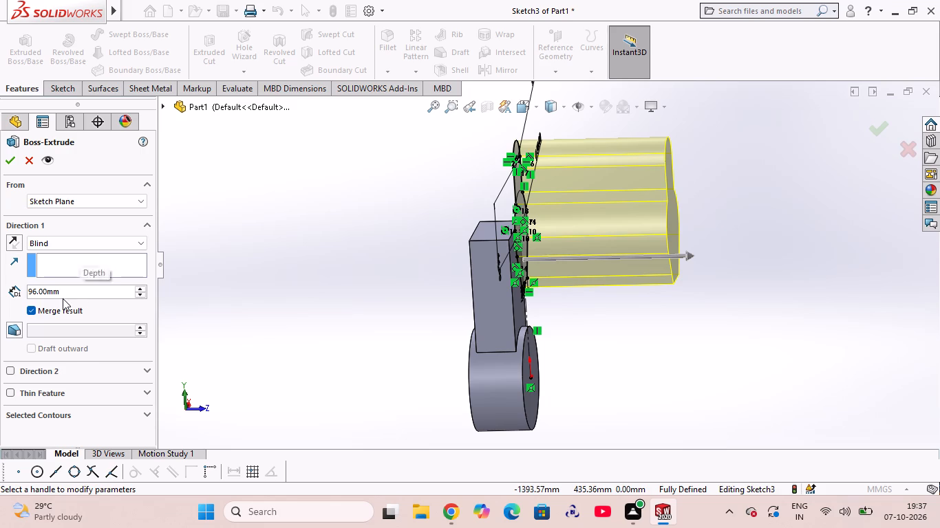
{"action": "left_click_drag", "start_coordinate": [63, 294], "coordinate": [25, 297]}
{"action": "type", "text": "50"}
{"action": "left_click", "coordinate": [212, 225]}
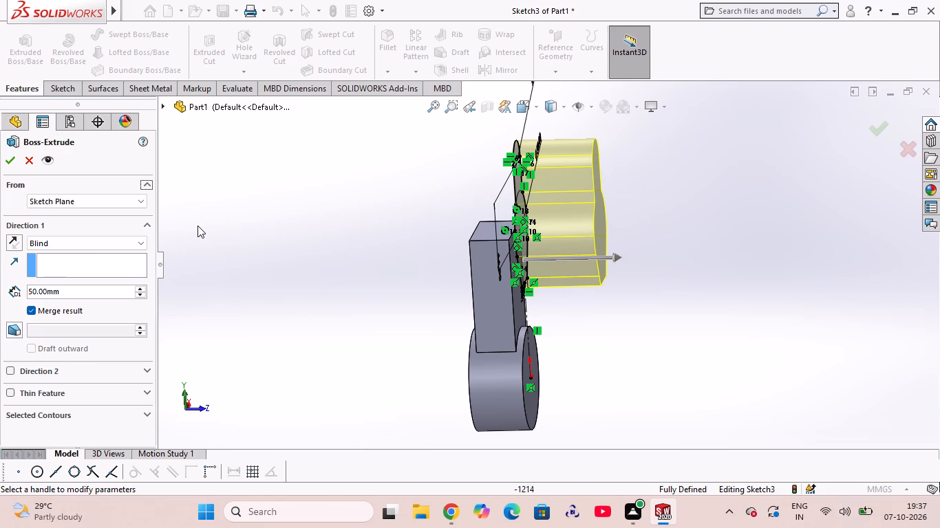
{"action": "left_click", "coordinate": [143, 240]}
{"action": "left_click", "coordinate": [88, 307]}
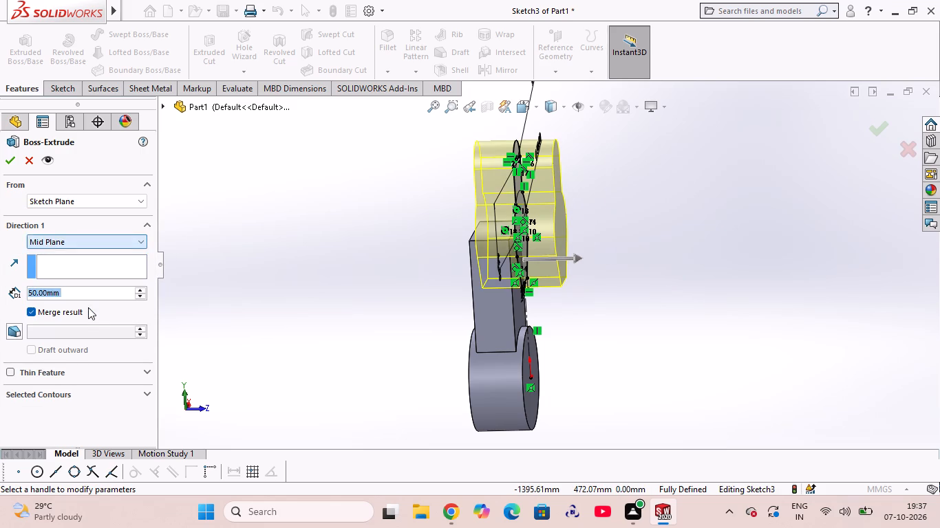
Examine the extrusion preview from several sides to see how it sits relative to the arm and the cylinder.
{"action": "scroll", "coordinate": [345, 279], "scroll_direction": "down", "scroll_amount": 1}
{"action": "middle_click_drag", "start_coordinate": [348, 279], "coordinate": [364, 276]}
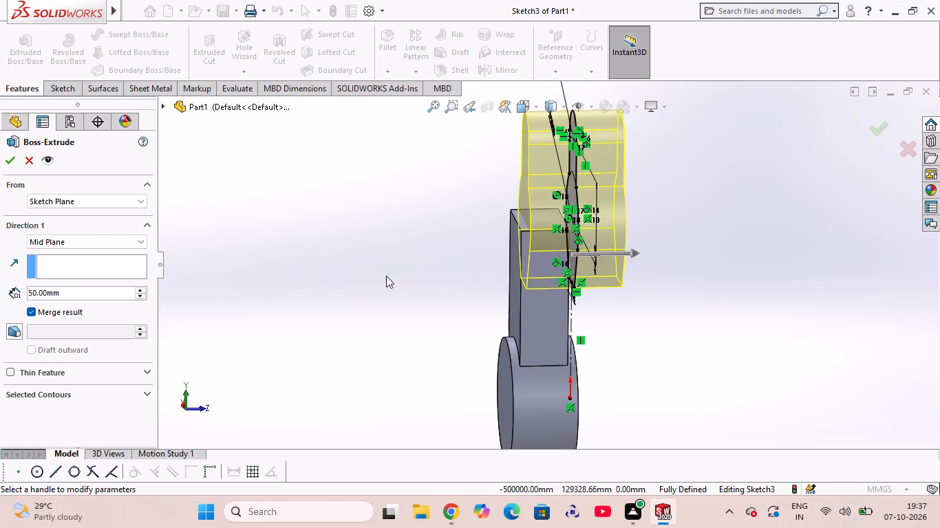
{"action": "middle_click_drag", "start_coordinate": [402, 244], "coordinate": [403, 327]}
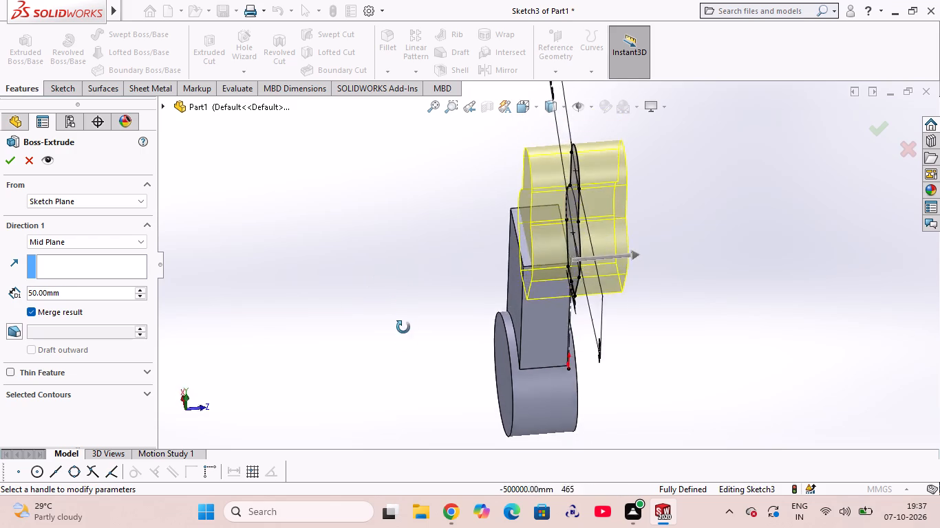
{"action": "middle_click_drag", "start_coordinate": [403, 327], "coordinate": [400, 377]}
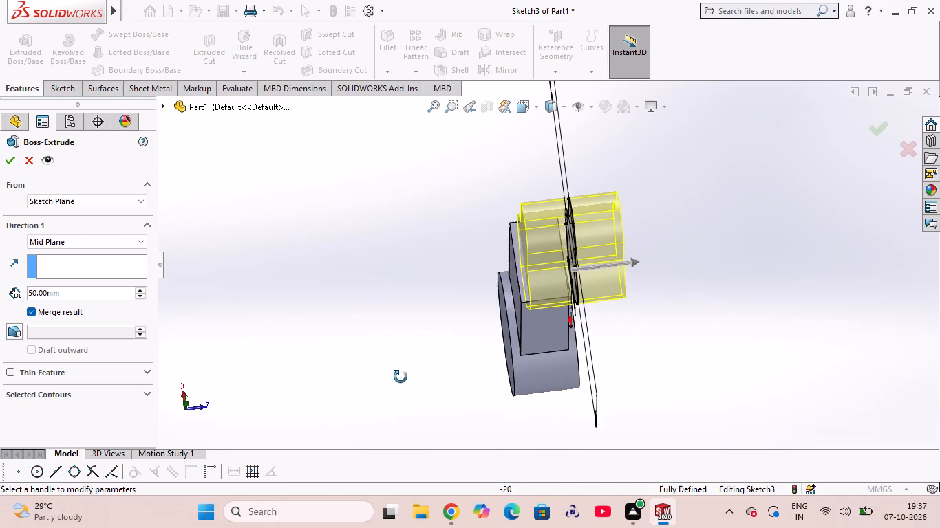
{"action": "middle_click_drag", "start_coordinate": [400, 377], "coordinate": [349, 174]}
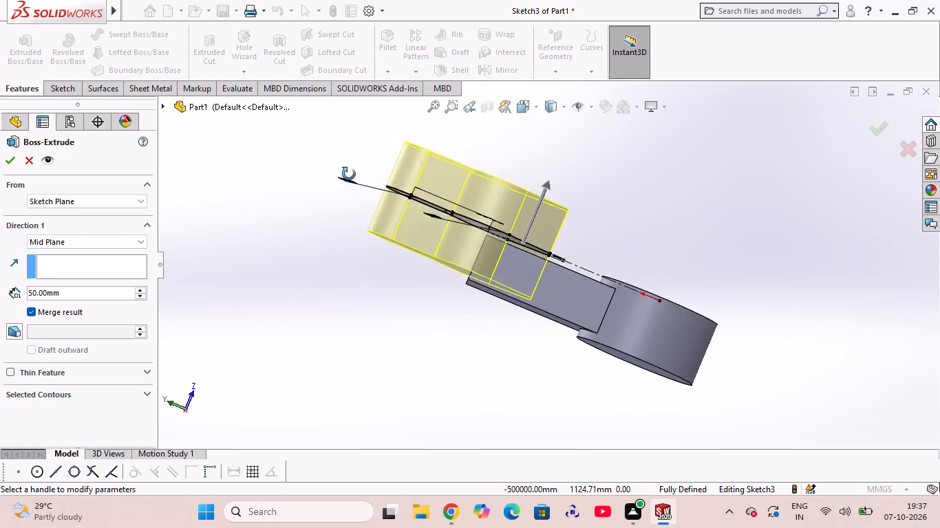
{"action": "middle_click_drag", "start_coordinate": [349, 174], "coordinate": [332, 166]}
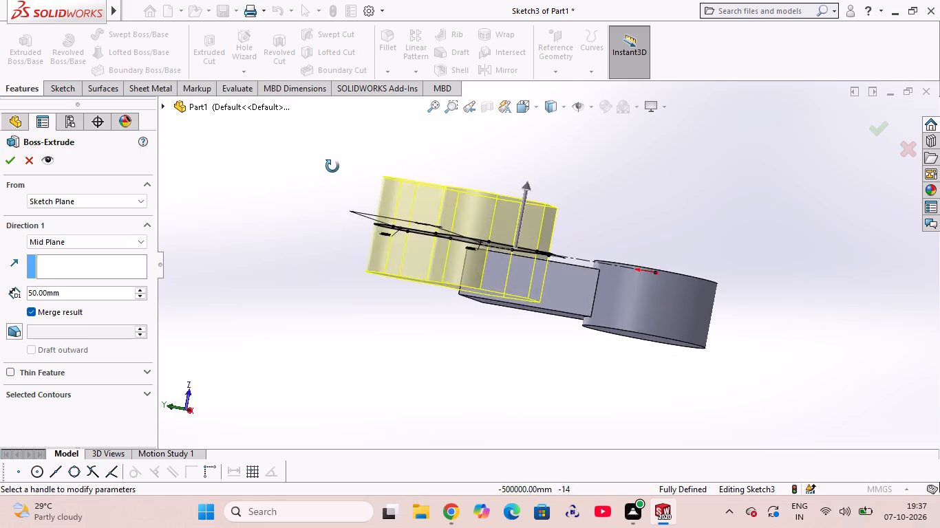
{"action": "middle_click_drag", "start_coordinate": [332, 166], "coordinate": [361, 153]}
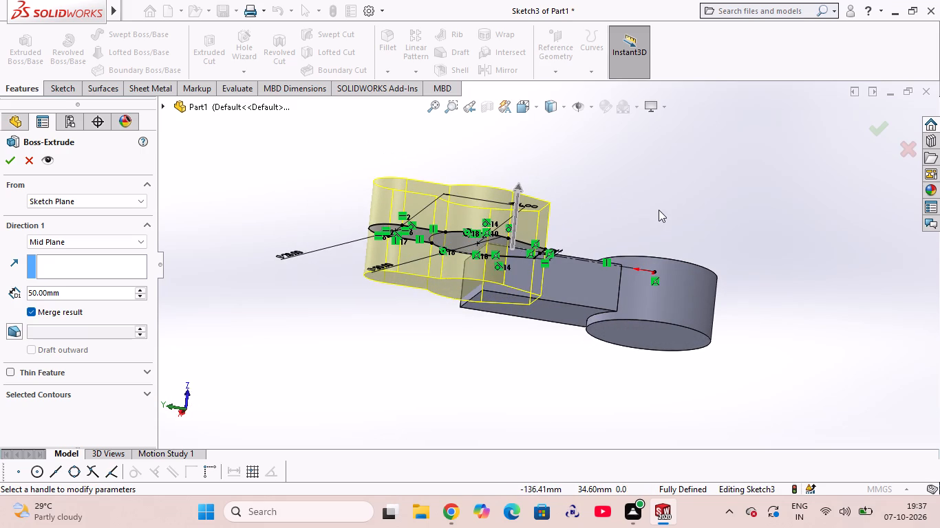
{"action": "middle_click_drag", "start_coordinate": [659, 210], "coordinate": [783, 311]}
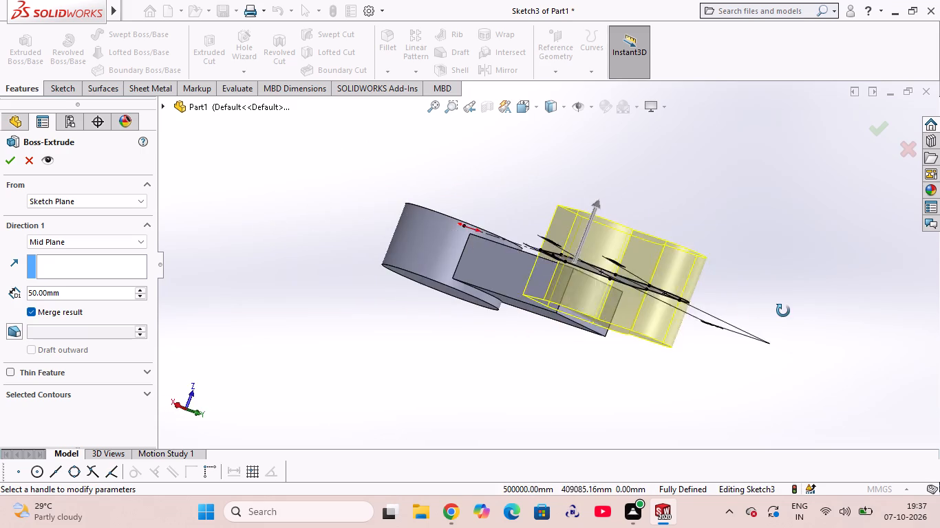
{"action": "middle_click_drag", "start_coordinate": [783, 311], "coordinate": [448, 195]}
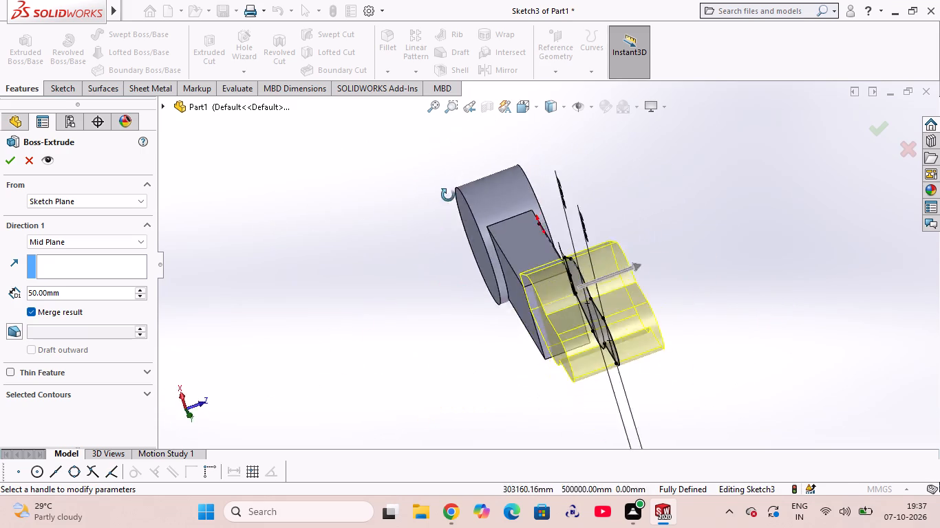
{"action": "middle_click_drag", "start_coordinate": [448, 195], "coordinate": [423, 146]}
{"action": "middle_click", "coordinate": [414, 173]}
{"action": "middle_click_drag", "start_coordinate": [663, 392], "coordinate": [624, 311]}
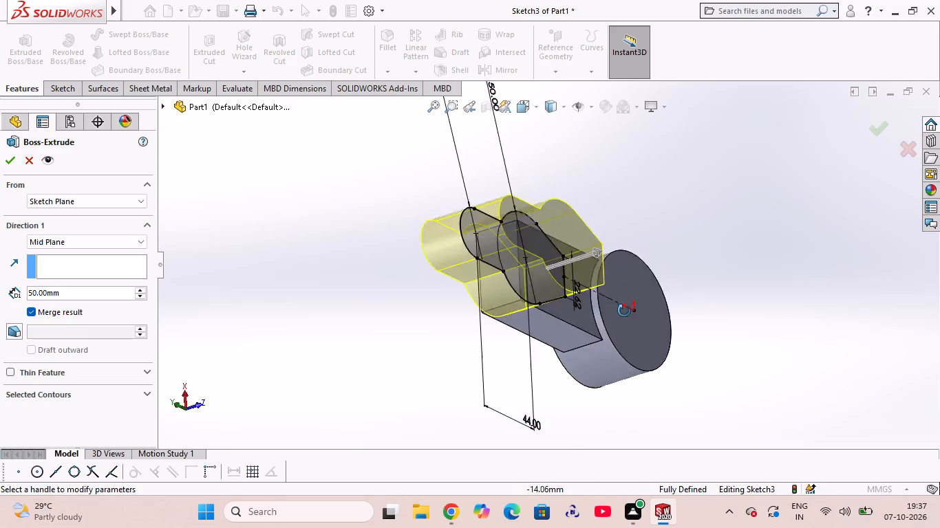
{"action": "middle_click_drag", "start_coordinate": [624, 311], "coordinate": [756, 127]}
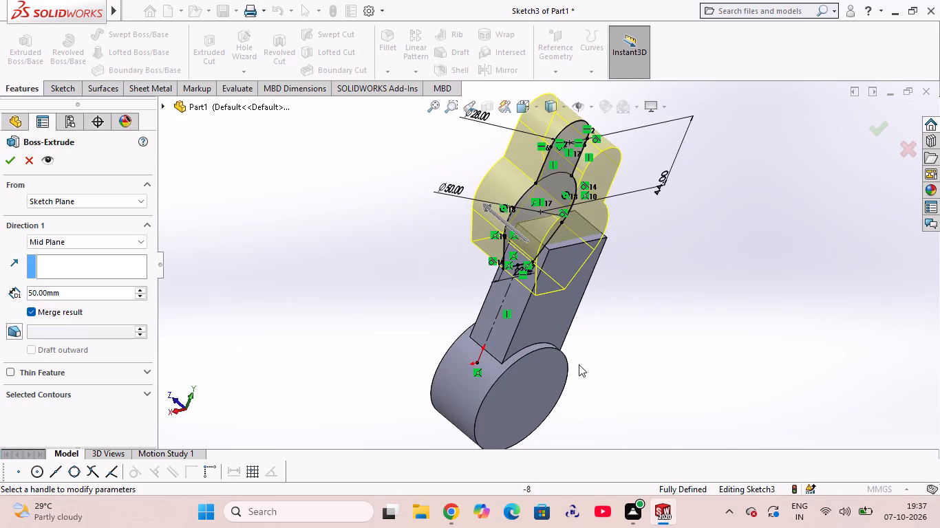
{"action": "middle_click_drag", "start_coordinate": [581, 364], "coordinate": [599, 245]}
{"action": "scroll", "coordinate": [586, 363], "scroll_direction": "up", "scroll_amount": 1}
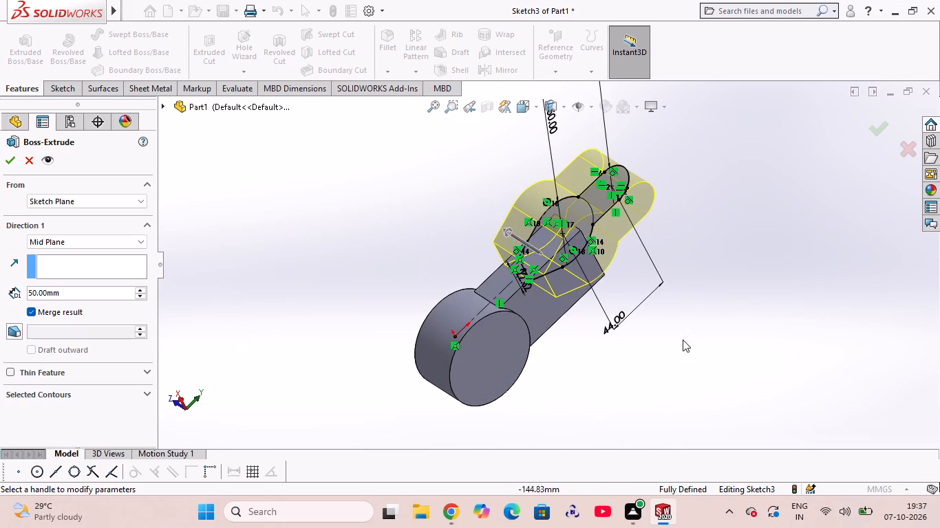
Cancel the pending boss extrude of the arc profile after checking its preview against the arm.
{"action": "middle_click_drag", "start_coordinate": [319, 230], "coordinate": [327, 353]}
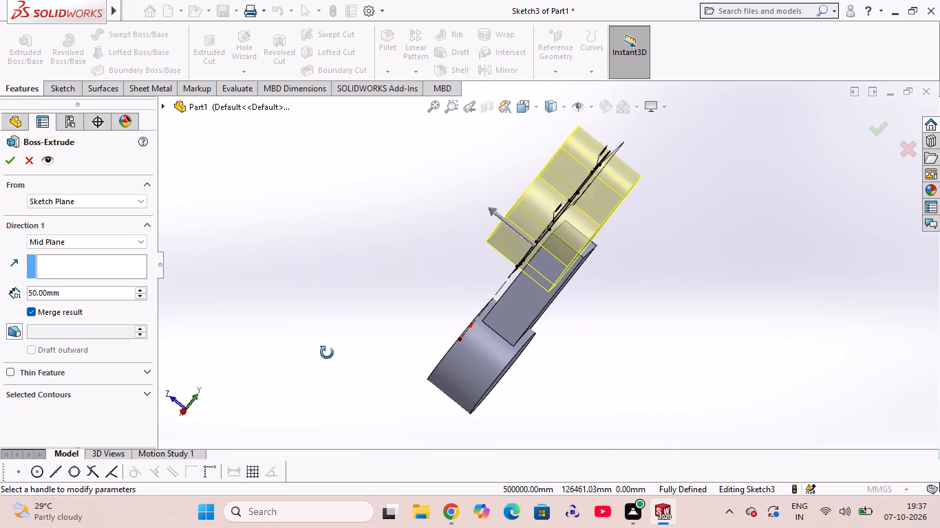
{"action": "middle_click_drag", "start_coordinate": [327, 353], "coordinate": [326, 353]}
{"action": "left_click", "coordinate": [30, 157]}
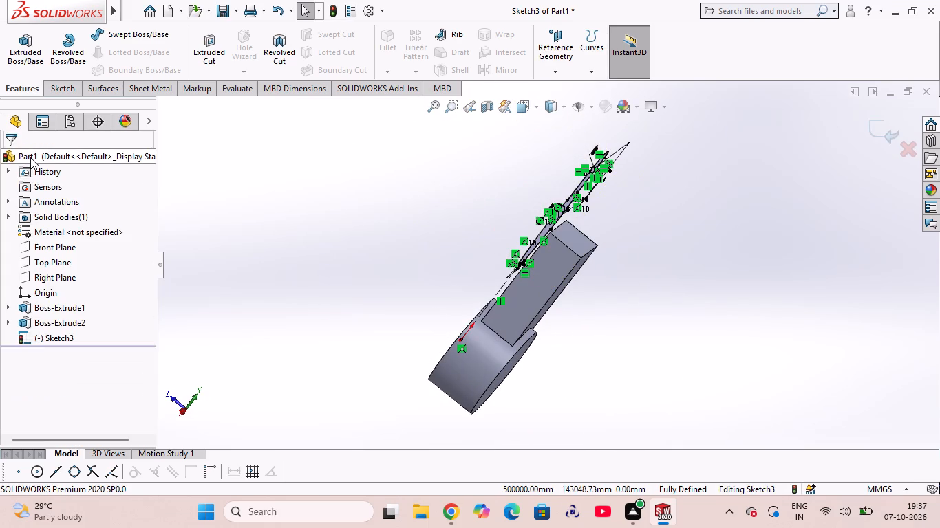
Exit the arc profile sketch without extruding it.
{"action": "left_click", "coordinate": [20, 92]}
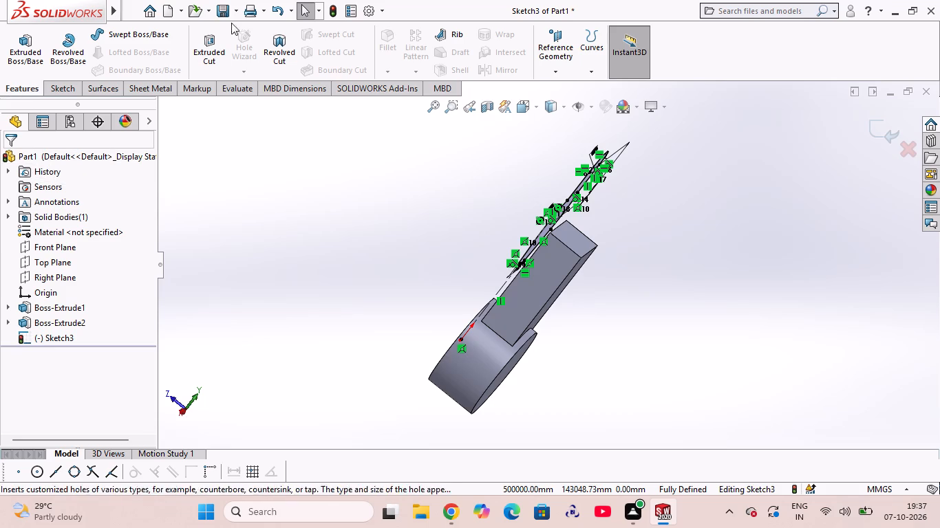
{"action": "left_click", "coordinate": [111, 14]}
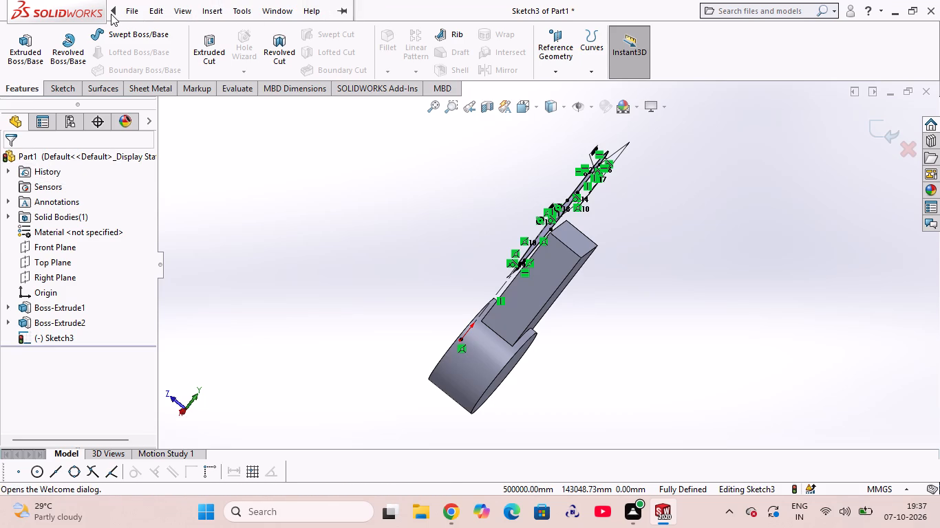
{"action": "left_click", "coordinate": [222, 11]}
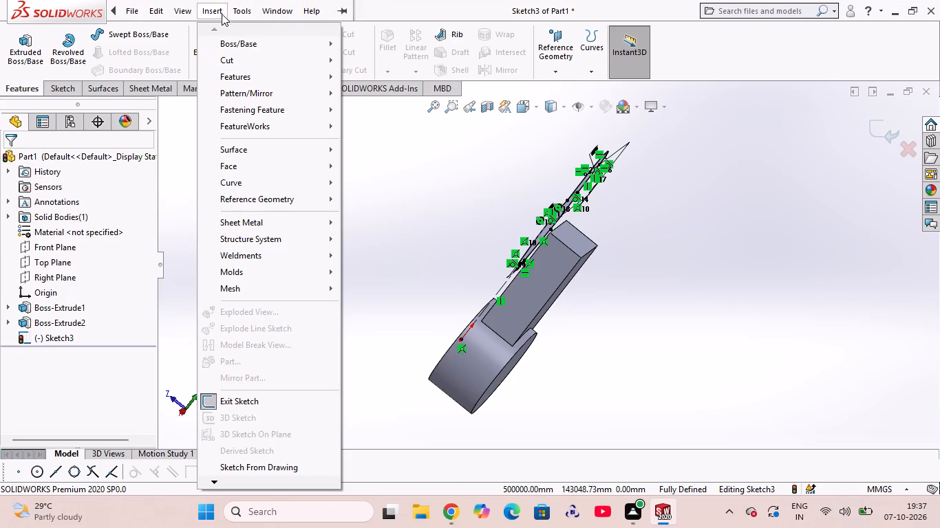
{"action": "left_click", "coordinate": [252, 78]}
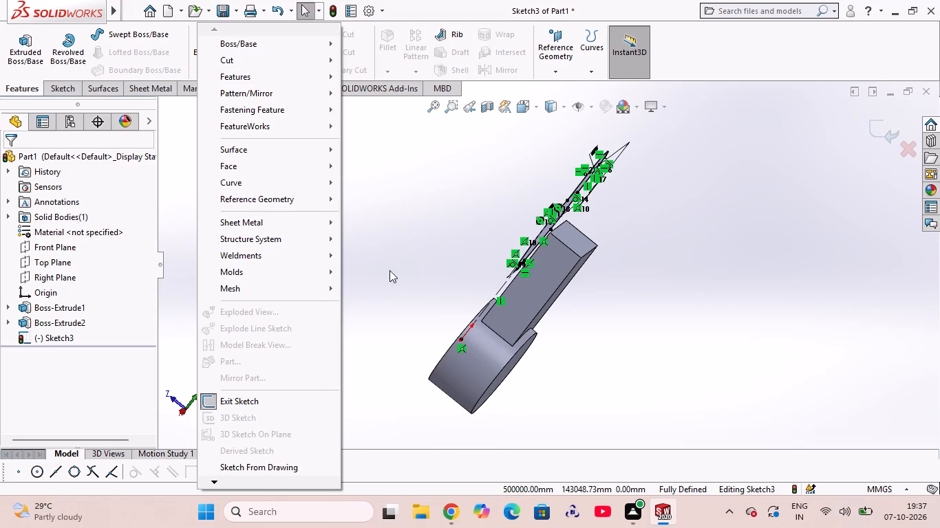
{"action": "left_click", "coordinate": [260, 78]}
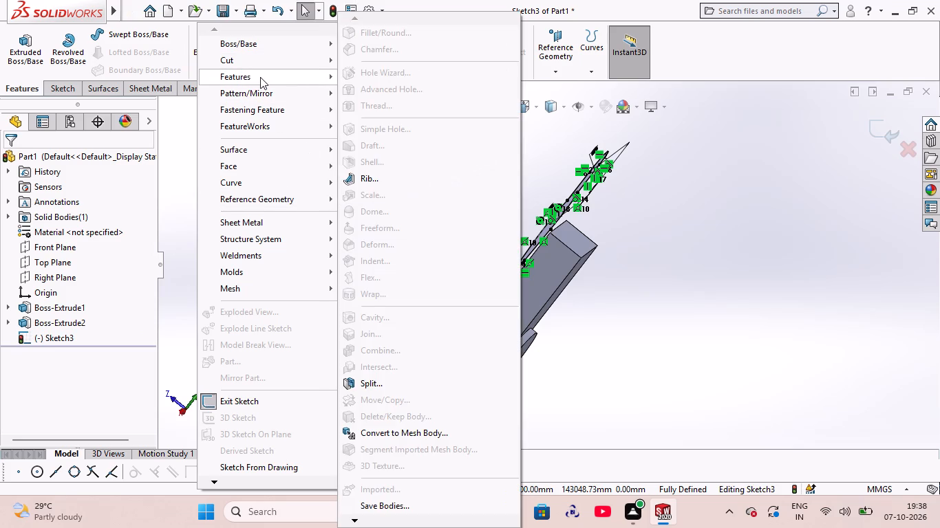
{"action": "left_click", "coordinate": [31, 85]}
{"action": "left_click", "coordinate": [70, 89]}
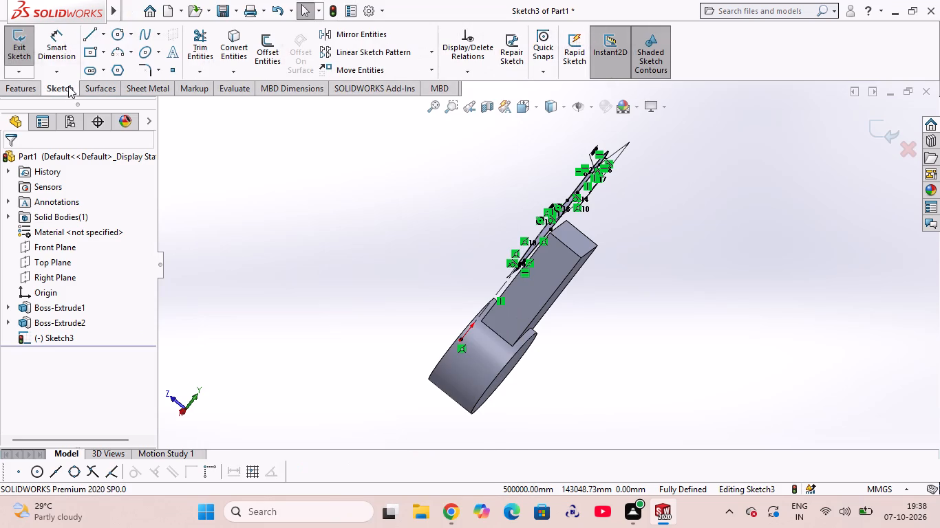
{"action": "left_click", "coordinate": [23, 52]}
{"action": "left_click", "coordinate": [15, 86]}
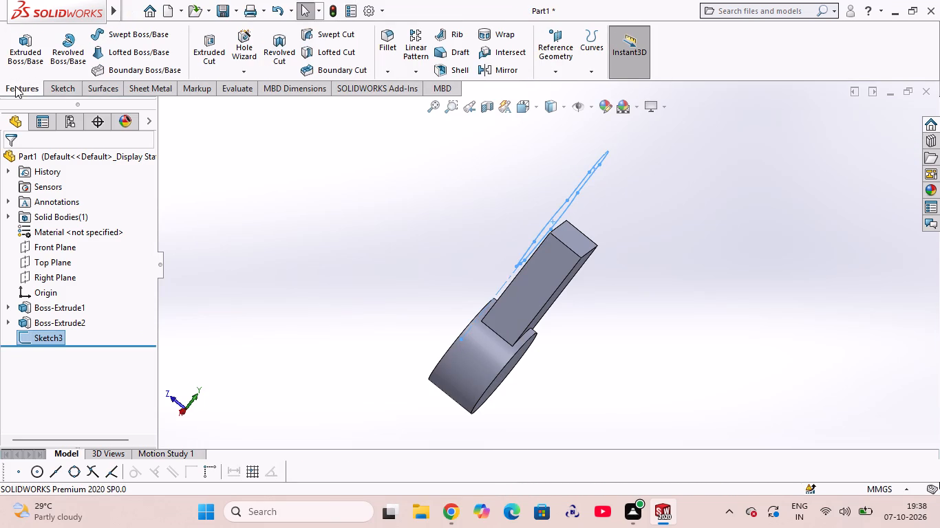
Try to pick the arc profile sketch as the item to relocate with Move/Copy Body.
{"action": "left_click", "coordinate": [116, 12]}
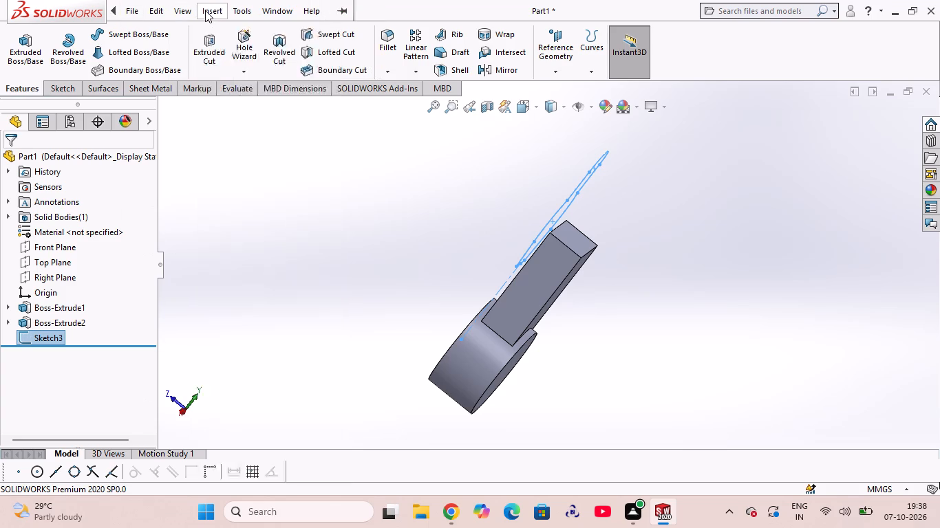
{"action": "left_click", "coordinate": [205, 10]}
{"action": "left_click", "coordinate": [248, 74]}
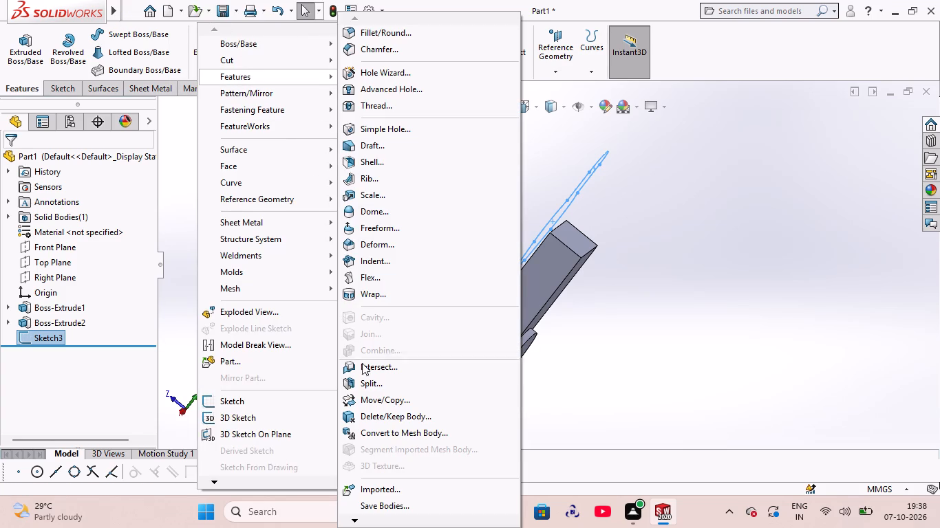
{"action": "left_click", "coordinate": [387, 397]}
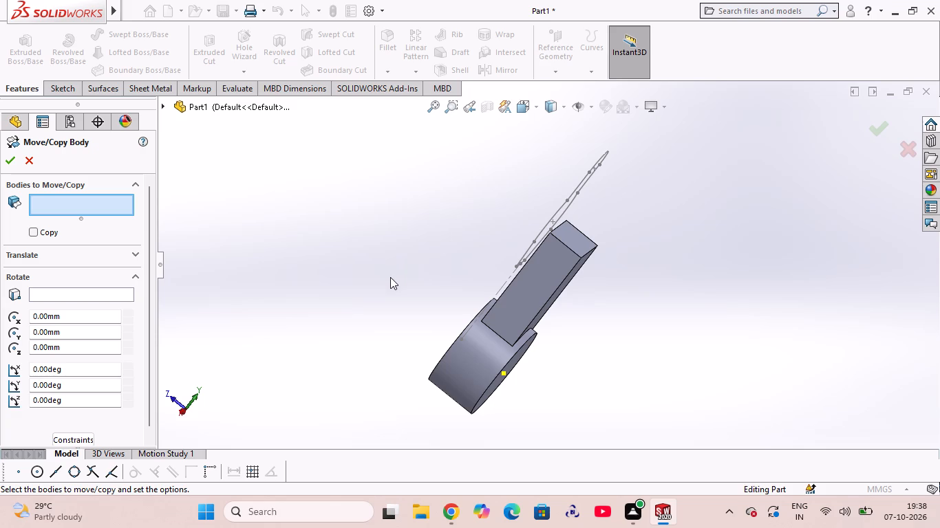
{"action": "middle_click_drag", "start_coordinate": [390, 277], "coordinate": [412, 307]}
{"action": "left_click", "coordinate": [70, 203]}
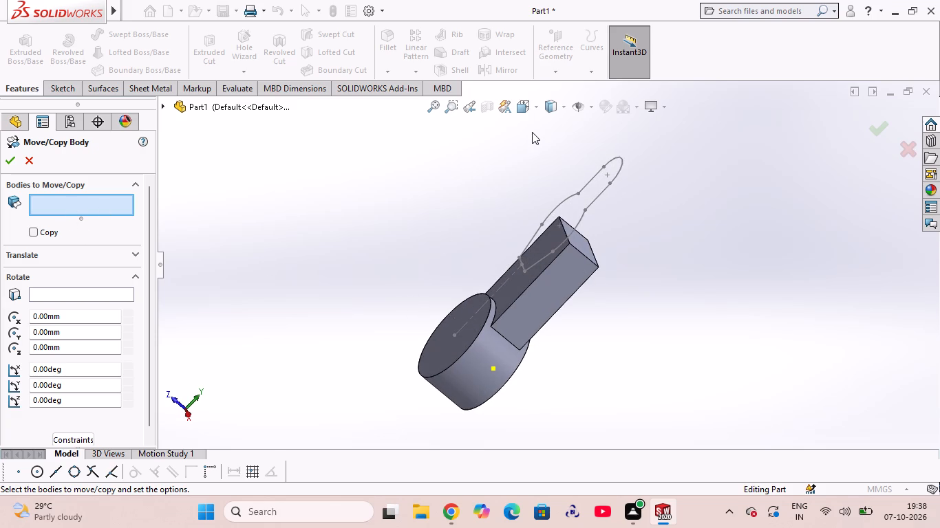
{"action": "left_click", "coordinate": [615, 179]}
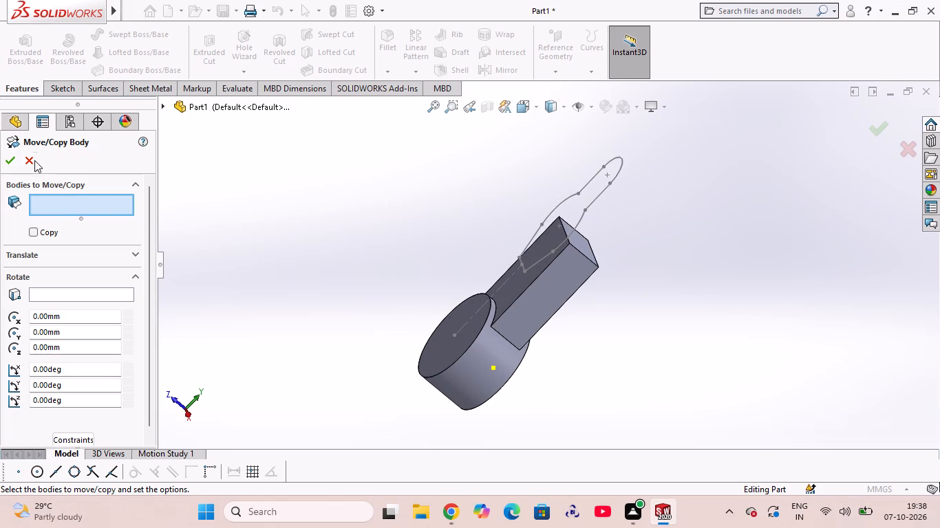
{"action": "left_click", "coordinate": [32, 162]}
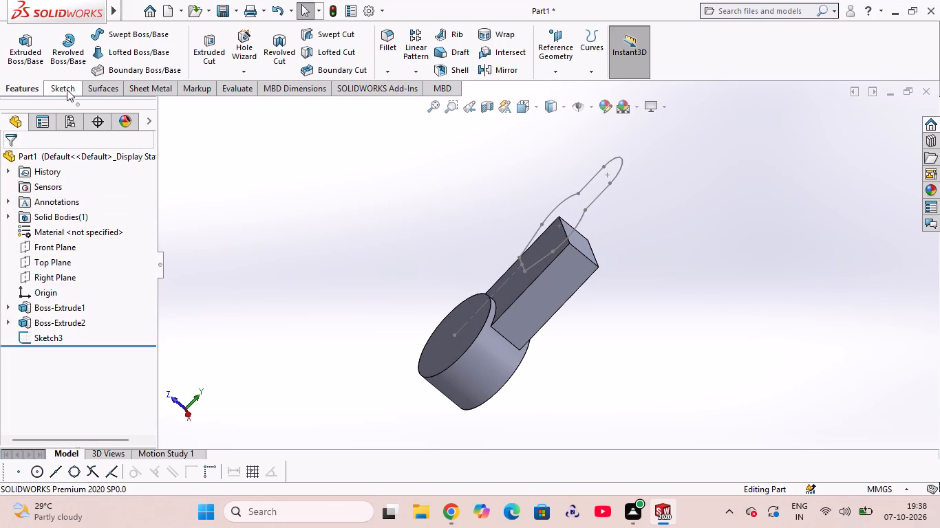
Reopen the arc profile sketch and extrude it 50 mm with the Mid Plane end condition, merging the result.
{"action": "left_click", "coordinate": [67, 89]}
{"action": "left_click", "coordinate": [43, 338]}
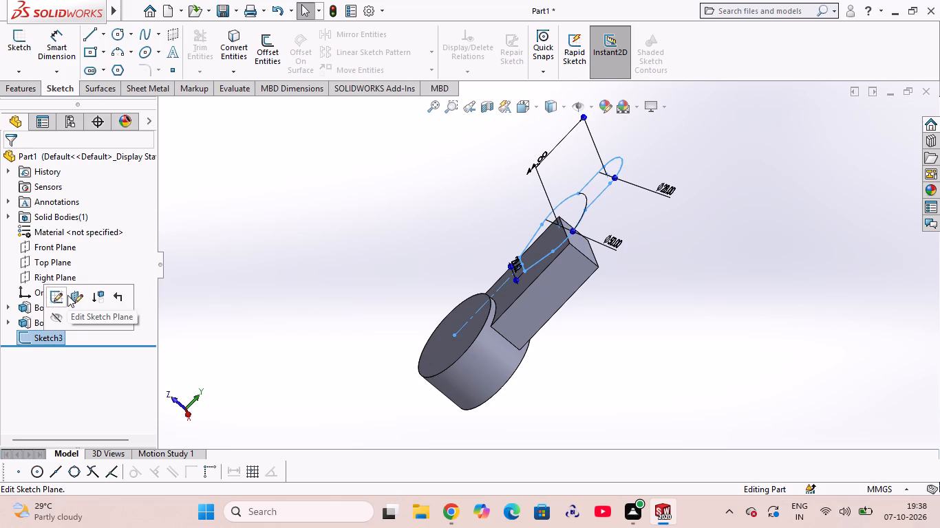
{"action": "left_click", "coordinate": [55, 299]}
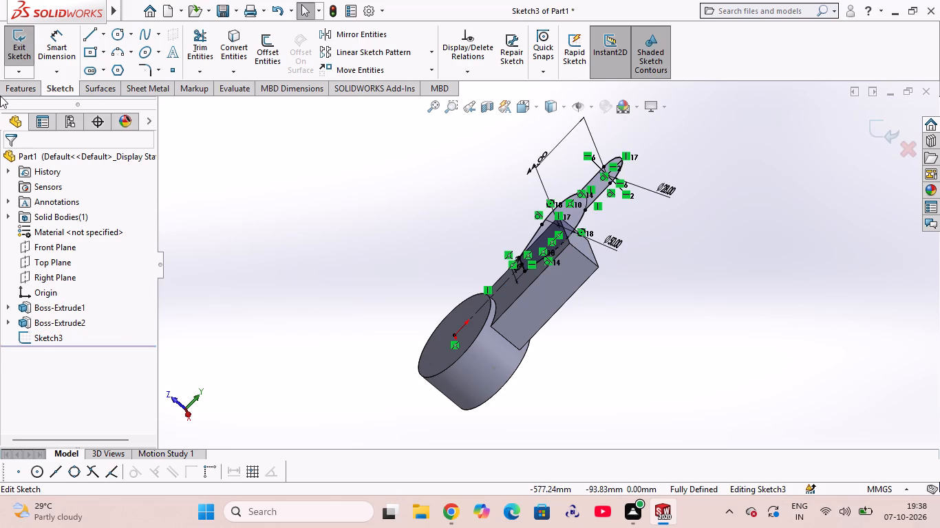
{"action": "left_click", "coordinate": [17, 91]}
{"action": "left_click", "coordinate": [22, 60]}
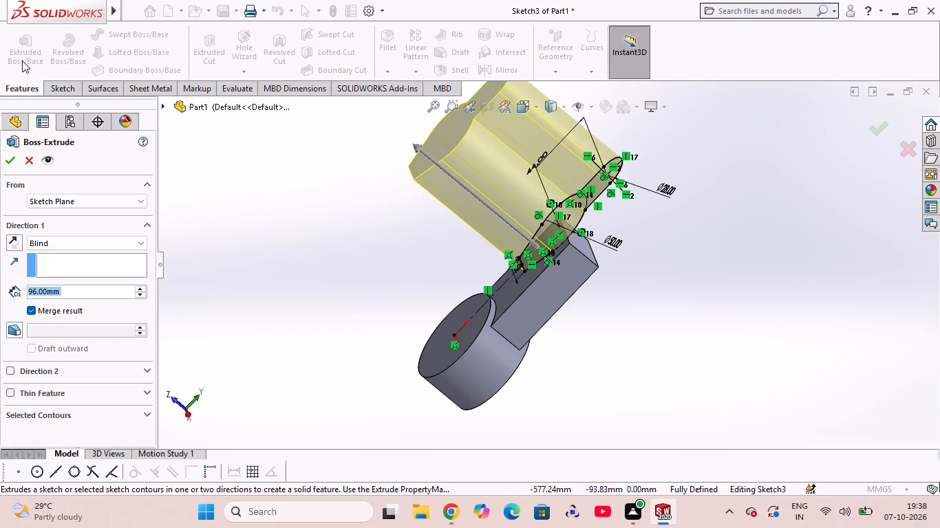
{"action": "left_click", "coordinate": [82, 243]}
{"action": "left_click", "coordinate": [74, 310]}
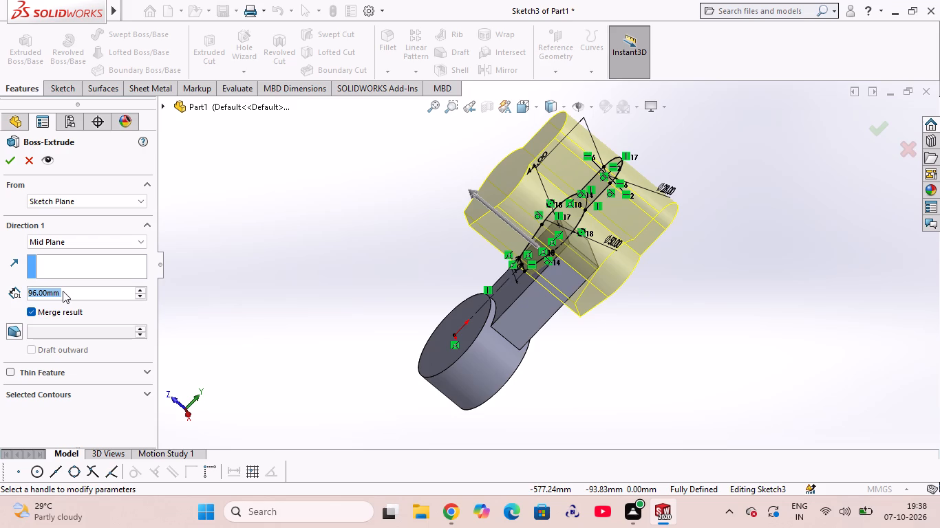
{"action": "type", "text": "50"}
{"action": "left_click", "coordinate": [248, 243]}
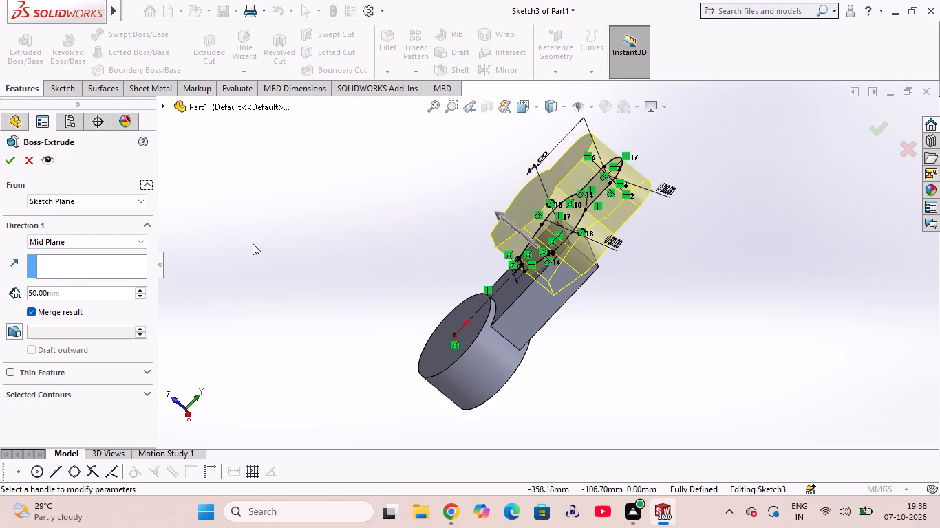
{"action": "left_click", "coordinate": [11, 162]}
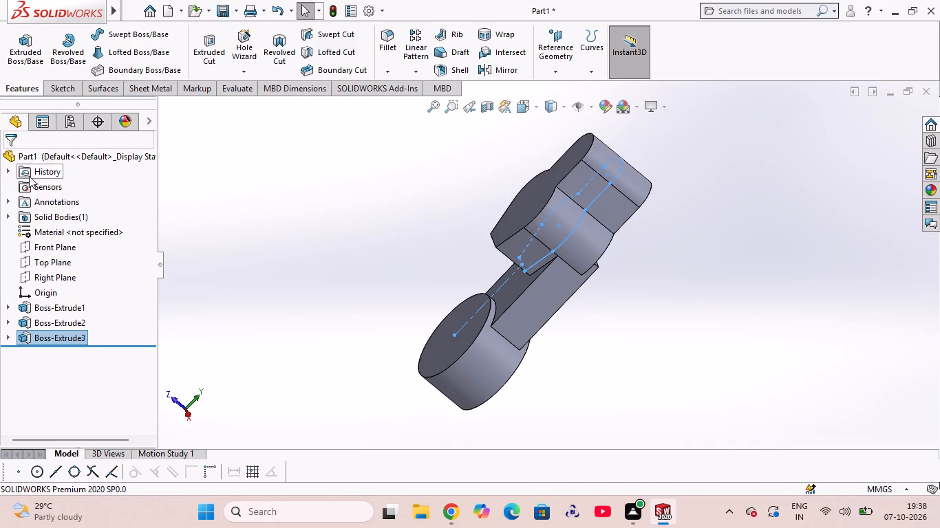
{"action": "left_click", "coordinate": [385, 211]}
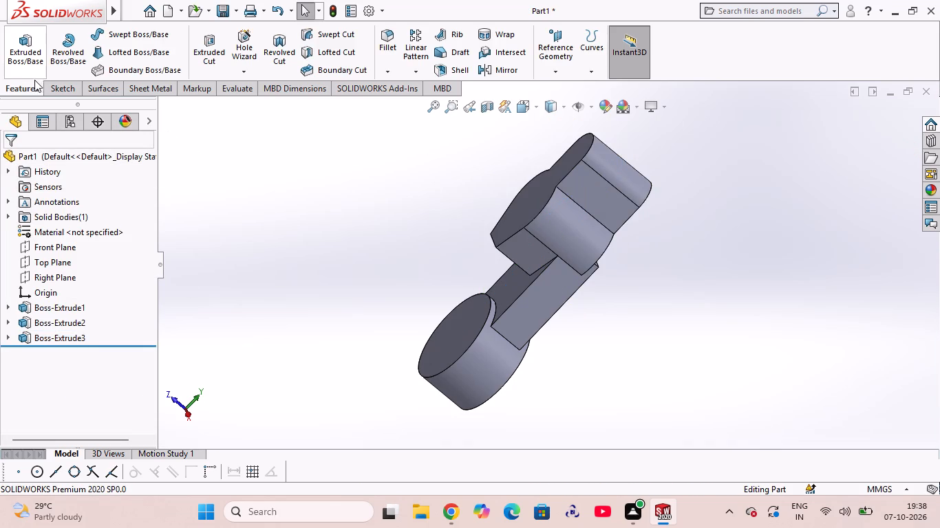
Start the Move/Copy Body command on the part.
{"action": "left_click", "coordinate": [29, 87]}
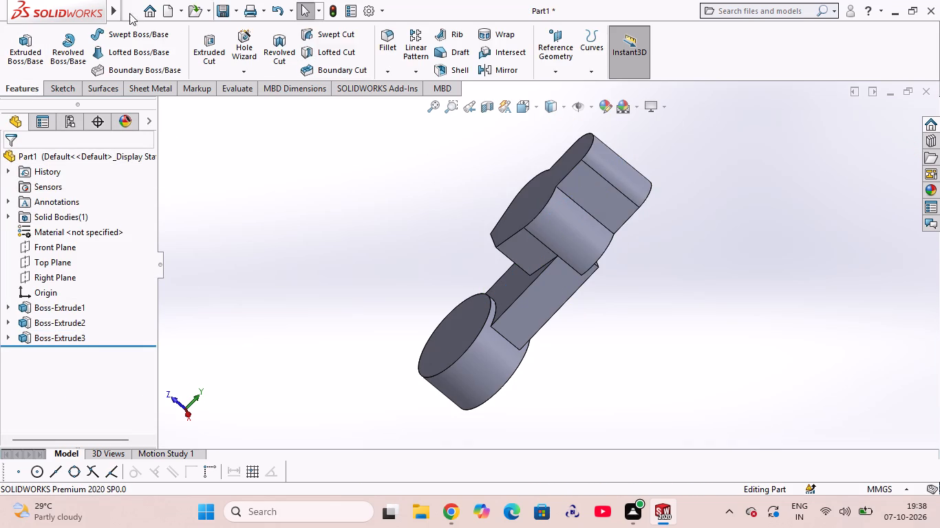
{"action": "left_click", "coordinate": [117, 12]}
{"action": "left_click", "coordinate": [203, 14]}
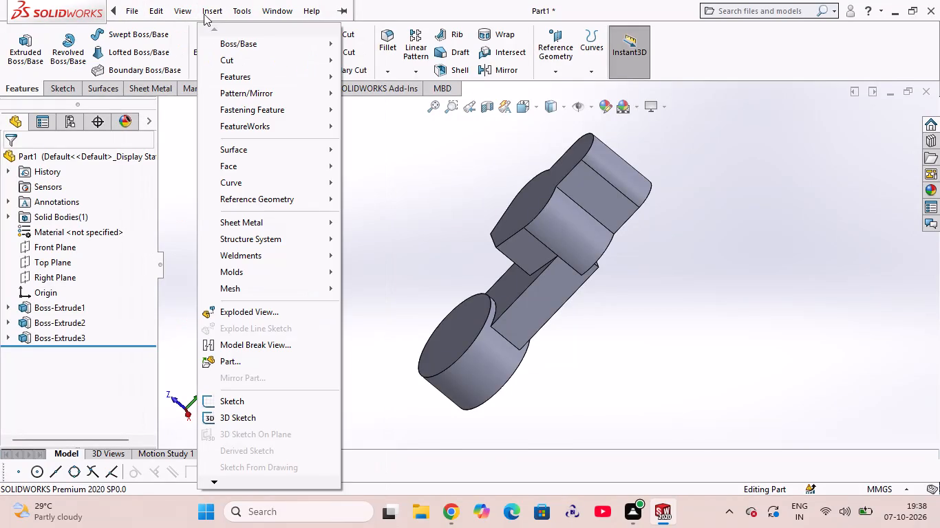
{"action": "left_click", "coordinate": [237, 82]}
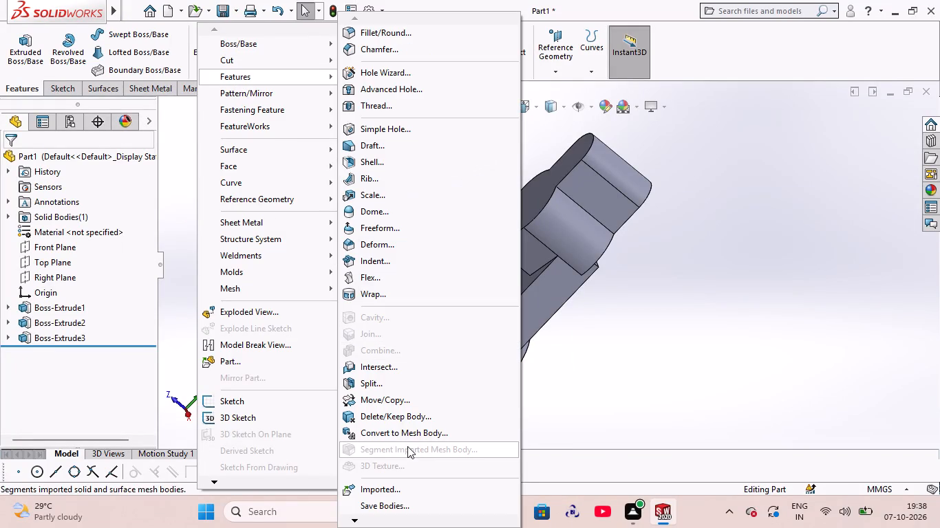
{"action": "left_click", "coordinate": [397, 405]}
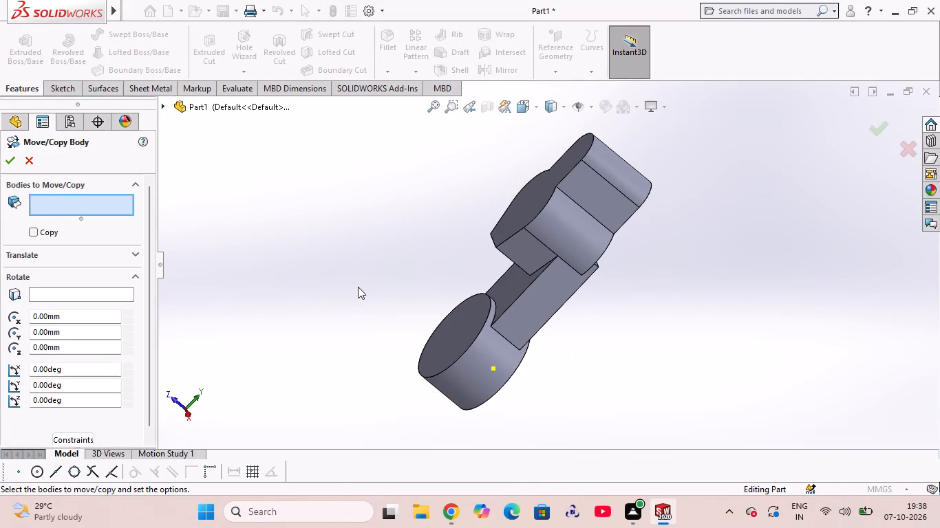
Examine the part from several sides to check how the arc-profile extrusion sits relative to the arm and cylinder.
{"action": "middle_click_drag", "start_coordinate": [359, 285], "coordinate": [337, 242]}
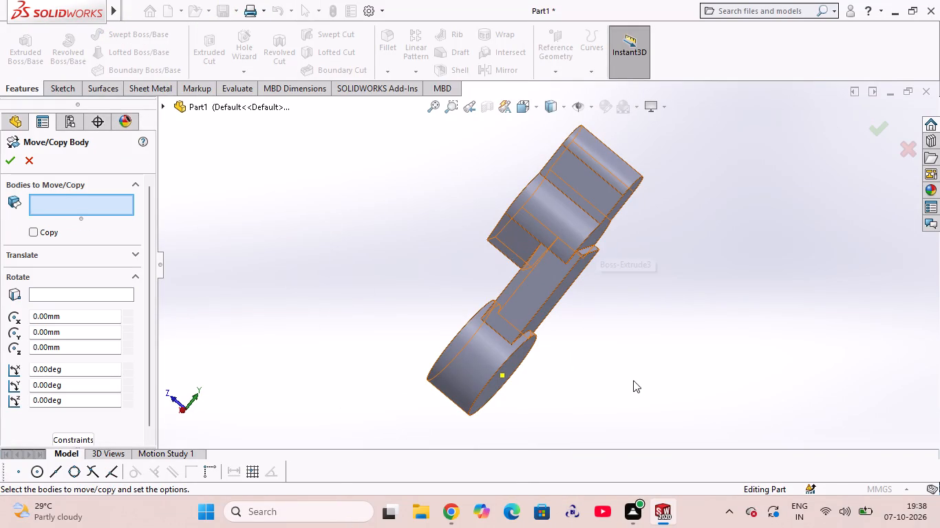
{"action": "middle_click_drag", "start_coordinate": [595, 362], "coordinate": [672, 456]}
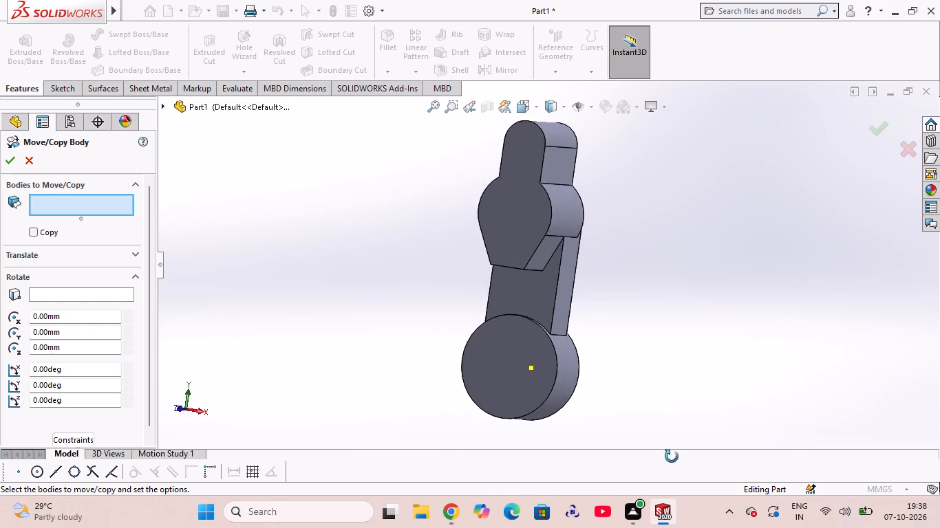
{"action": "middle_click_drag", "start_coordinate": [672, 456], "coordinate": [672, 483]}
{"action": "middle_click_drag", "start_coordinate": [606, 296], "coordinate": [605, 324]}
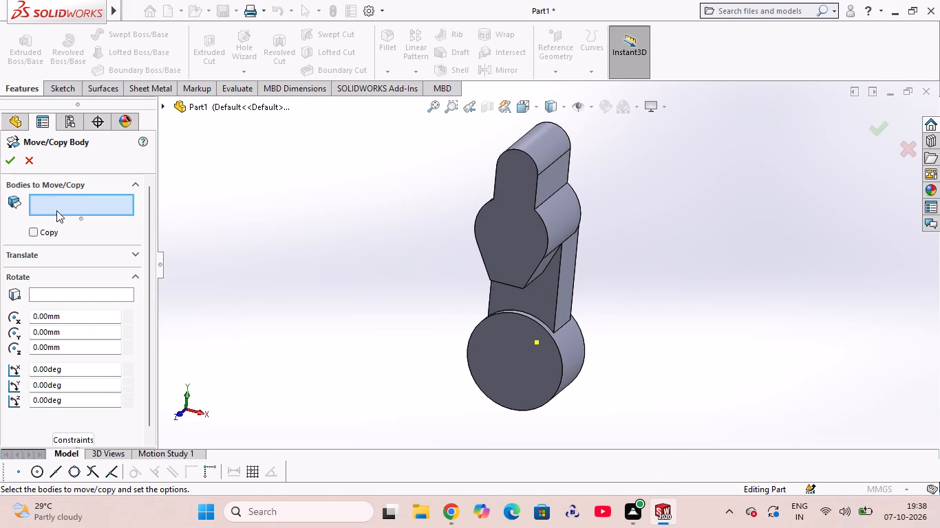
{"action": "left_click", "coordinate": [56, 203]}
{"action": "middle_click_drag", "start_coordinate": [656, 237], "coordinate": [478, 195]}
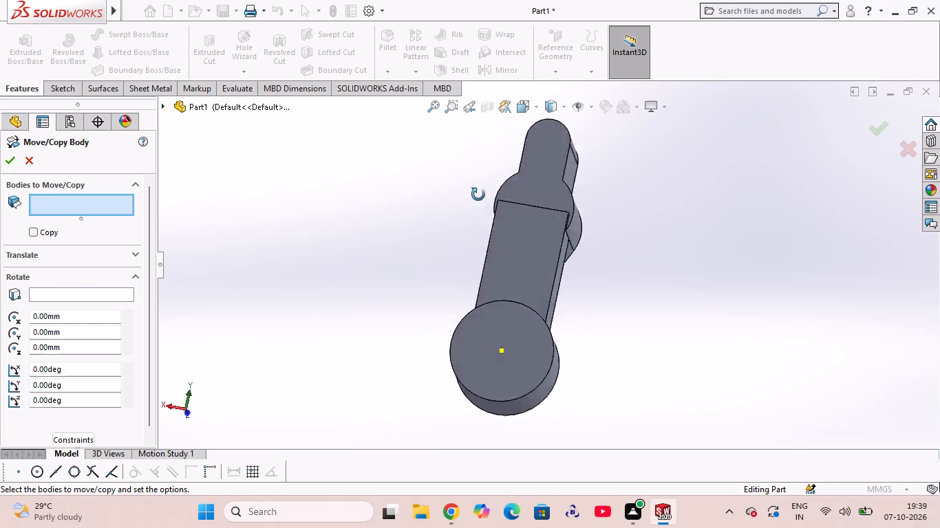
{"action": "middle_click_drag", "start_coordinate": [478, 195], "coordinate": [650, 208]}
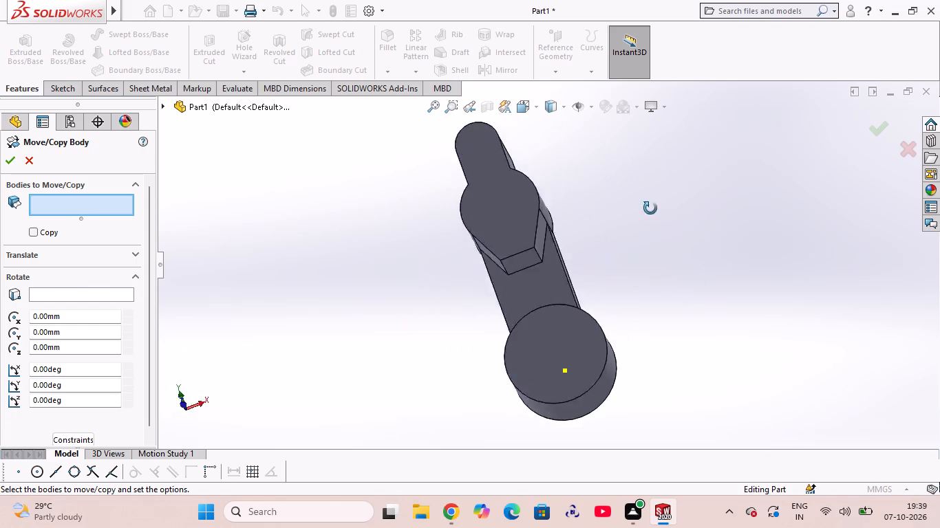
{"action": "middle_click_drag", "start_coordinate": [650, 208], "coordinate": [546, 219]}
{"action": "middle_click_drag", "start_coordinate": [463, 272], "coordinate": [271, 277]}
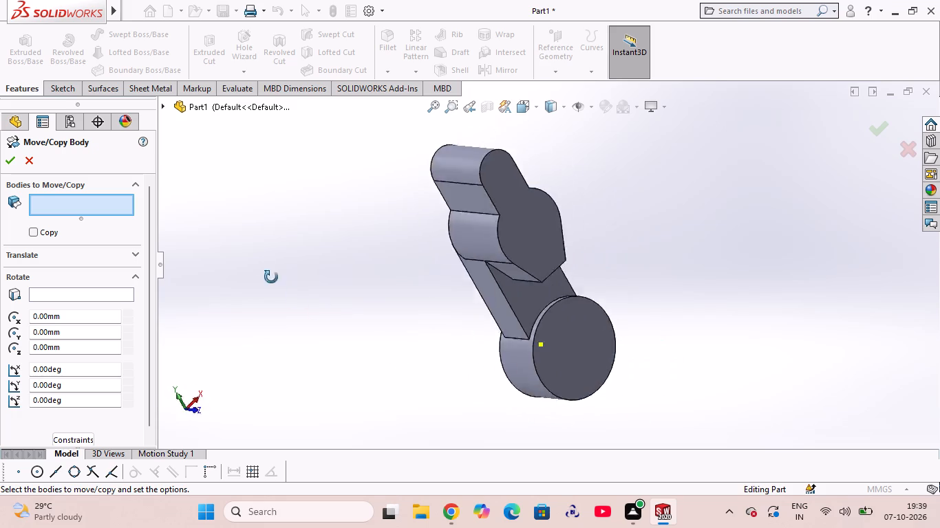
{"action": "middle_click_drag", "start_coordinate": [271, 277], "coordinate": [637, 287]}
{"action": "middle_click_drag", "start_coordinate": [536, 388], "coordinate": [374, 234]}
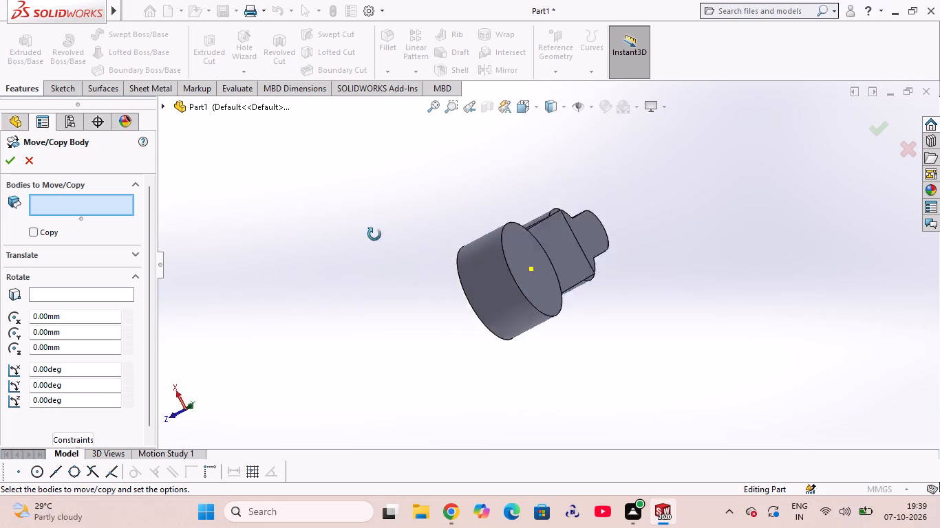
{"action": "middle_click_drag", "start_coordinate": [374, 234], "coordinate": [546, 164]}
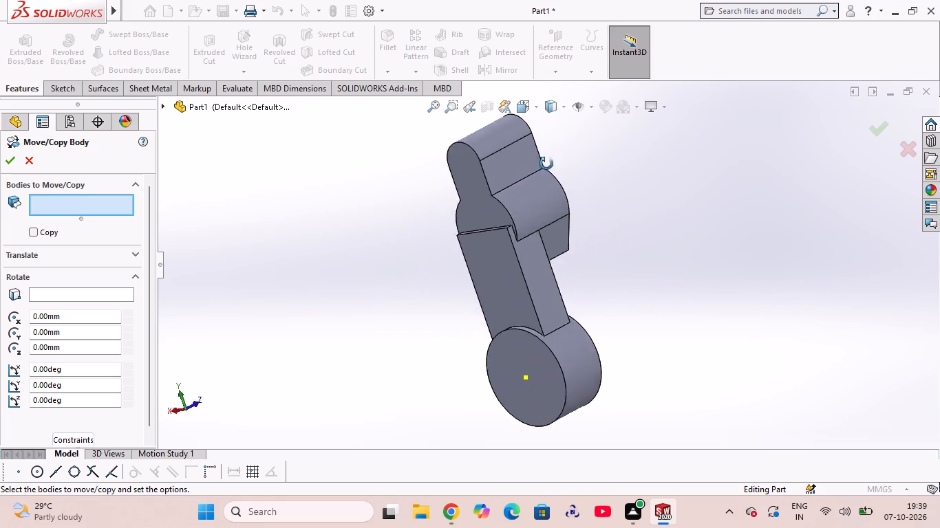
{"action": "middle_click_drag", "start_coordinate": [546, 164], "coordinate": [686, 118]}
{"action": "middle_click_drag", "start_coordinate": [435, 244], "coordinate": [528, 274]}
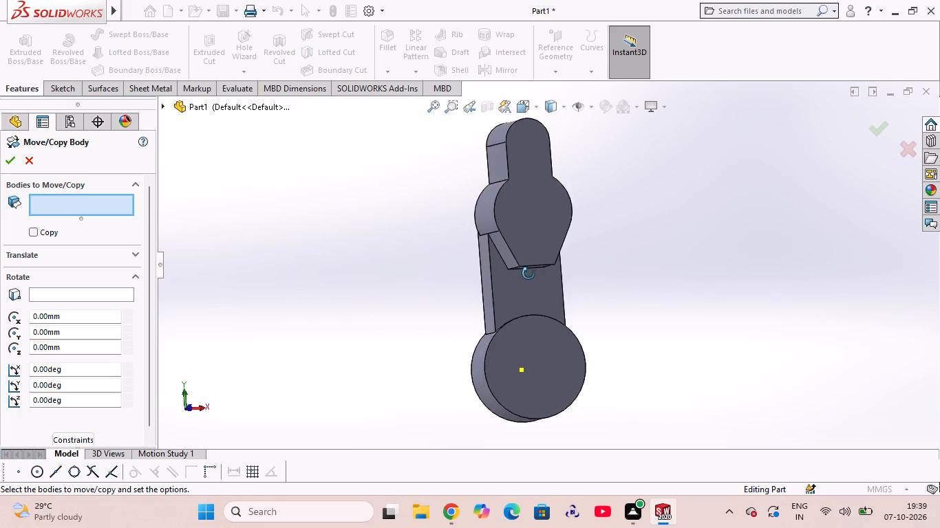
{"action": "middle_click_drag", "start_coordinate": [528, 274], "coordinate": [237, 333]}
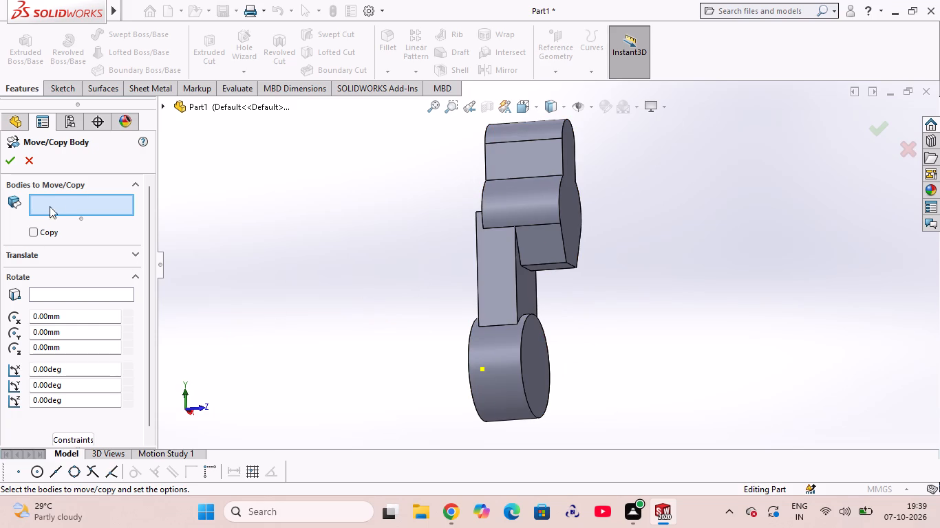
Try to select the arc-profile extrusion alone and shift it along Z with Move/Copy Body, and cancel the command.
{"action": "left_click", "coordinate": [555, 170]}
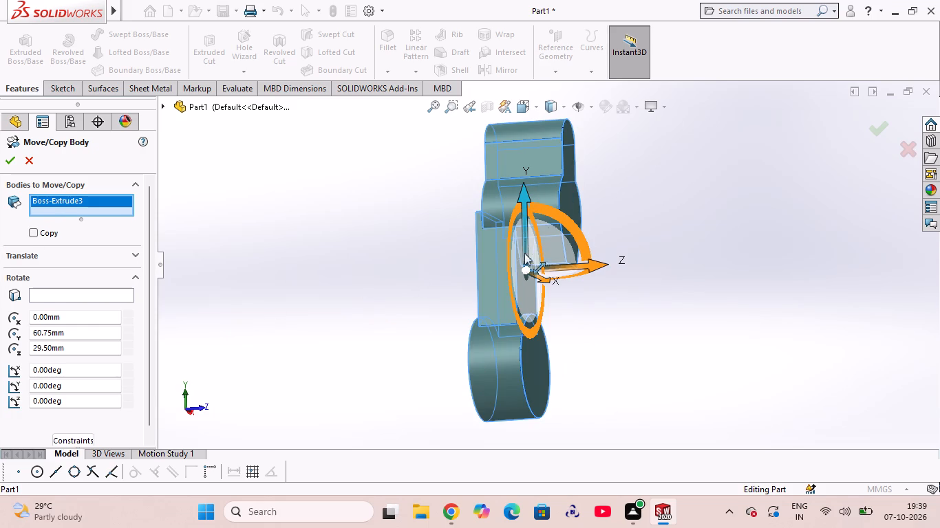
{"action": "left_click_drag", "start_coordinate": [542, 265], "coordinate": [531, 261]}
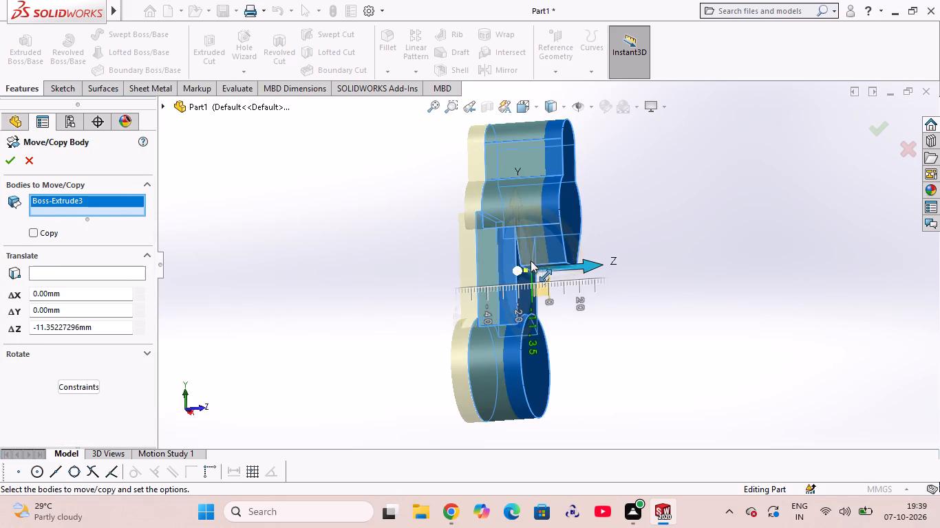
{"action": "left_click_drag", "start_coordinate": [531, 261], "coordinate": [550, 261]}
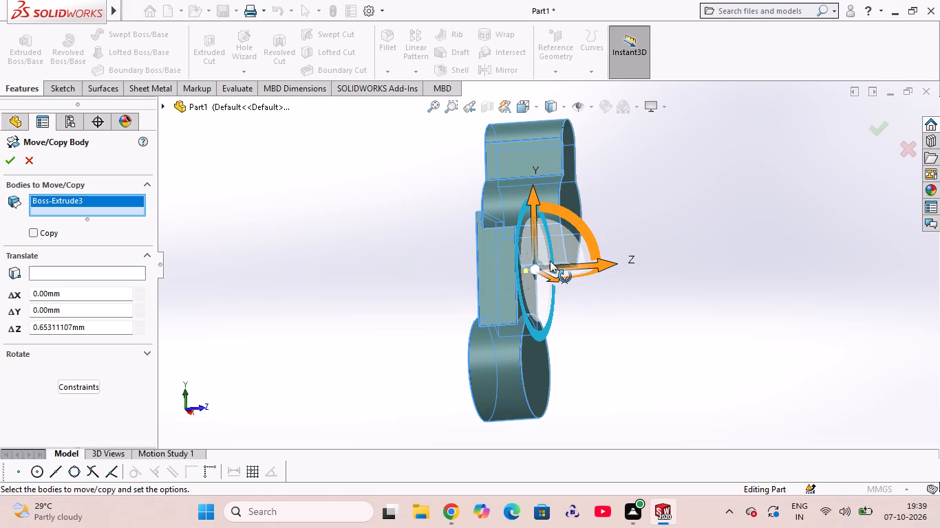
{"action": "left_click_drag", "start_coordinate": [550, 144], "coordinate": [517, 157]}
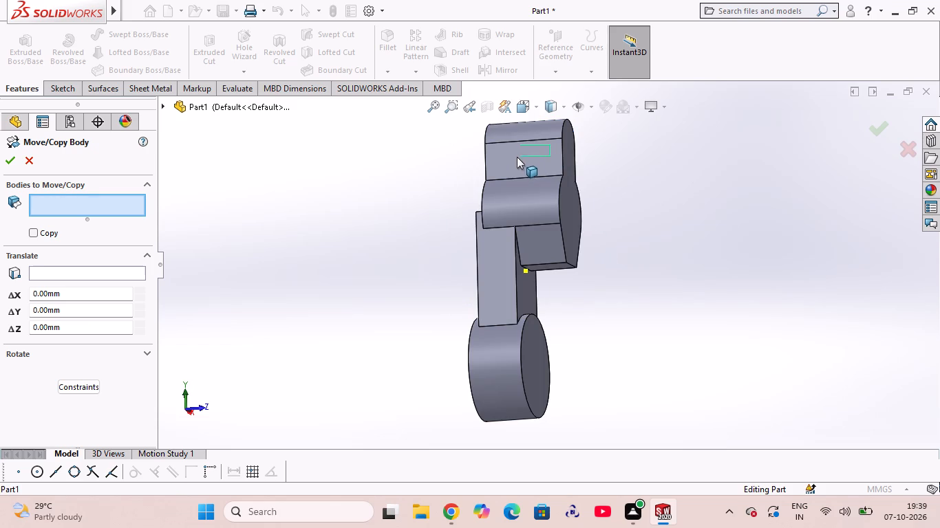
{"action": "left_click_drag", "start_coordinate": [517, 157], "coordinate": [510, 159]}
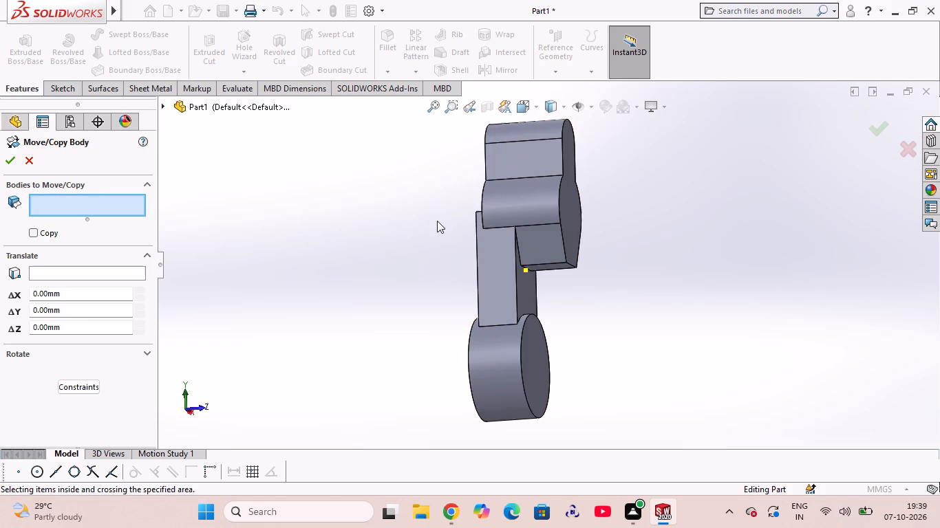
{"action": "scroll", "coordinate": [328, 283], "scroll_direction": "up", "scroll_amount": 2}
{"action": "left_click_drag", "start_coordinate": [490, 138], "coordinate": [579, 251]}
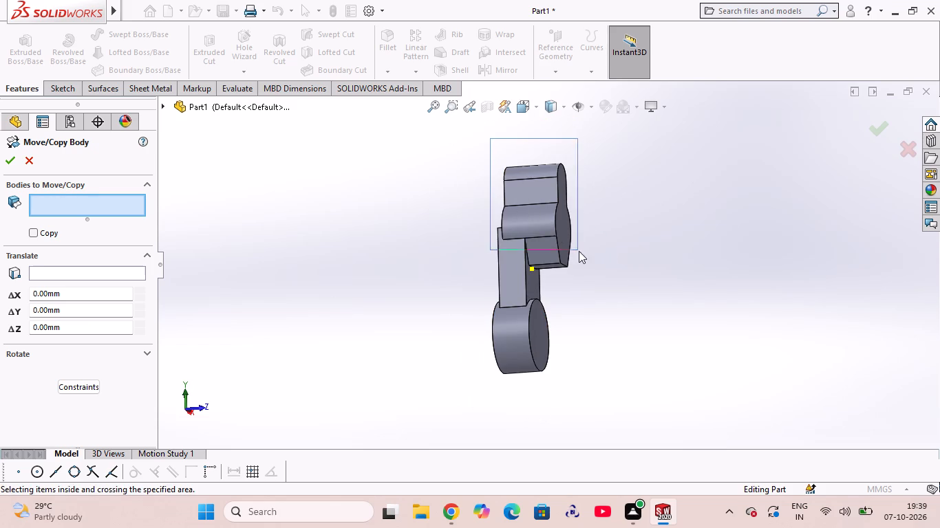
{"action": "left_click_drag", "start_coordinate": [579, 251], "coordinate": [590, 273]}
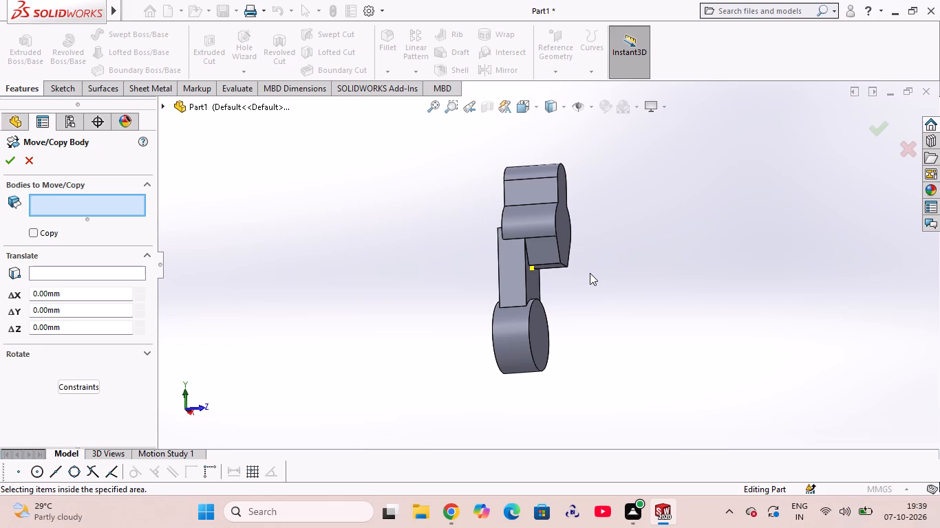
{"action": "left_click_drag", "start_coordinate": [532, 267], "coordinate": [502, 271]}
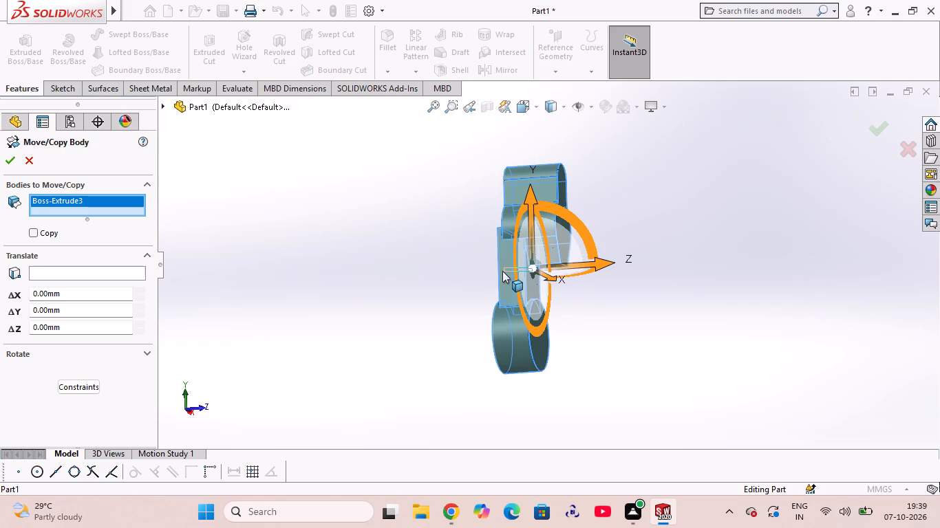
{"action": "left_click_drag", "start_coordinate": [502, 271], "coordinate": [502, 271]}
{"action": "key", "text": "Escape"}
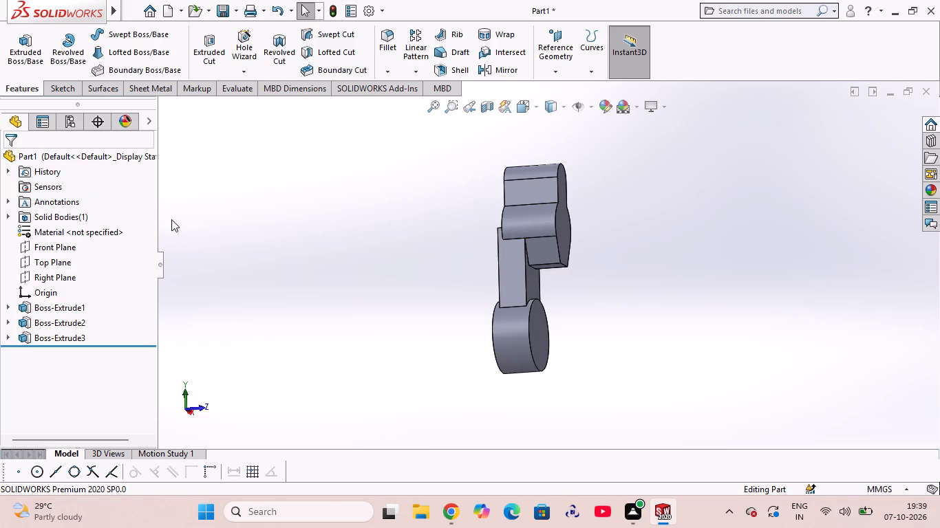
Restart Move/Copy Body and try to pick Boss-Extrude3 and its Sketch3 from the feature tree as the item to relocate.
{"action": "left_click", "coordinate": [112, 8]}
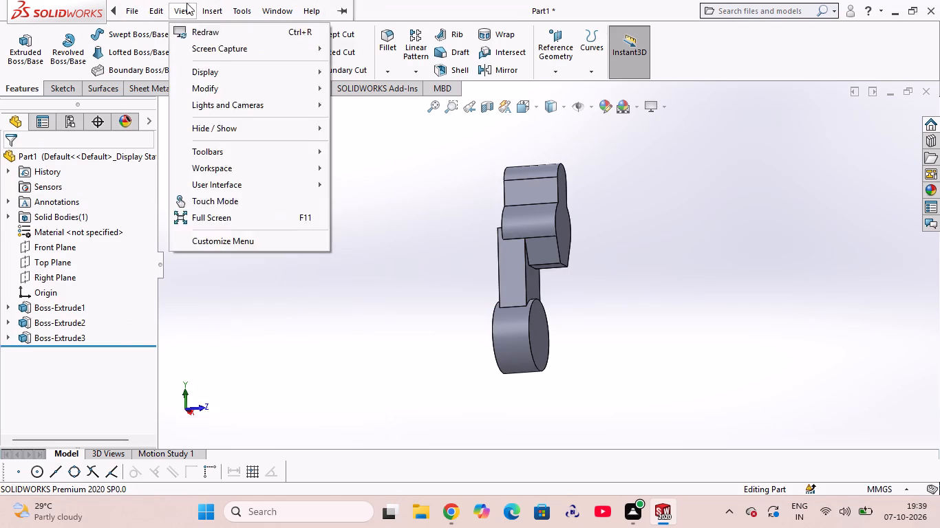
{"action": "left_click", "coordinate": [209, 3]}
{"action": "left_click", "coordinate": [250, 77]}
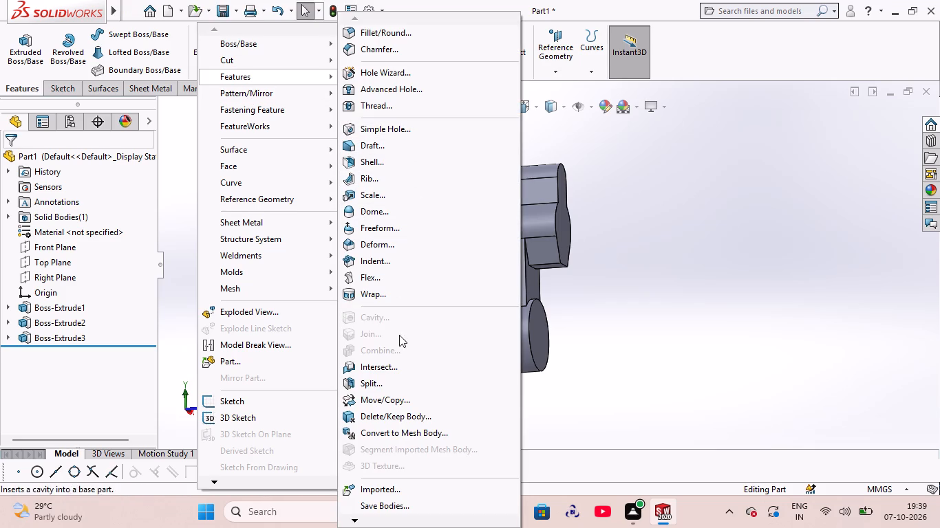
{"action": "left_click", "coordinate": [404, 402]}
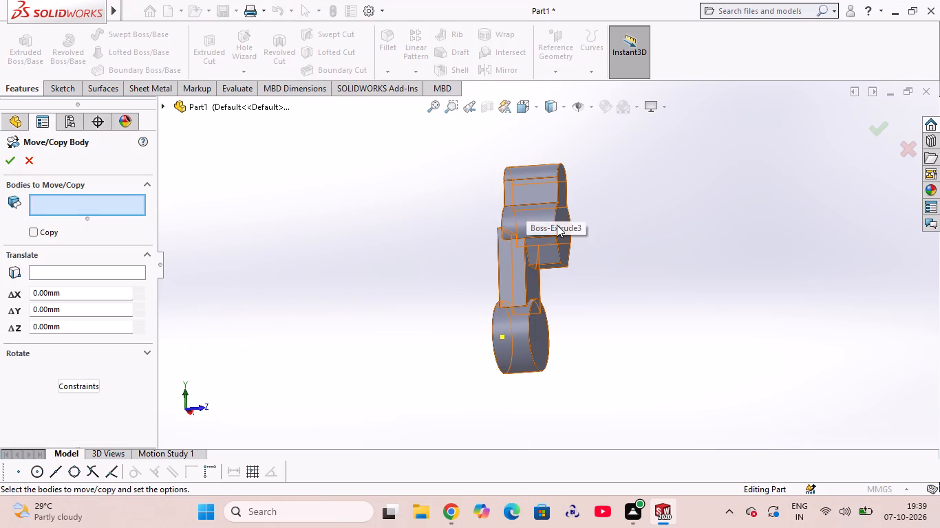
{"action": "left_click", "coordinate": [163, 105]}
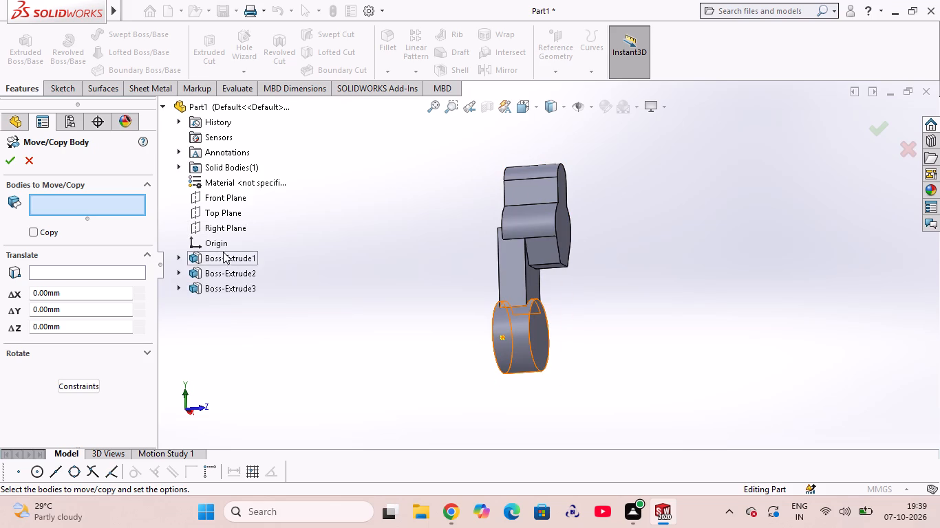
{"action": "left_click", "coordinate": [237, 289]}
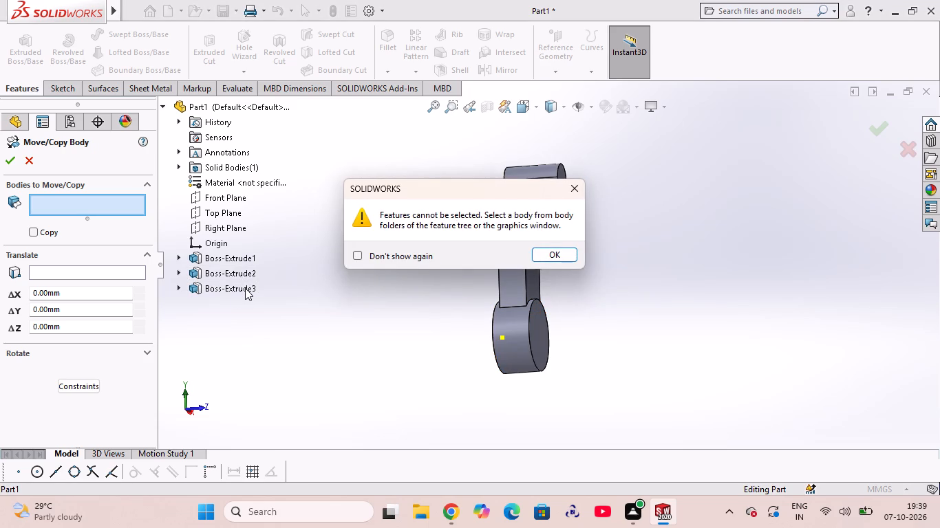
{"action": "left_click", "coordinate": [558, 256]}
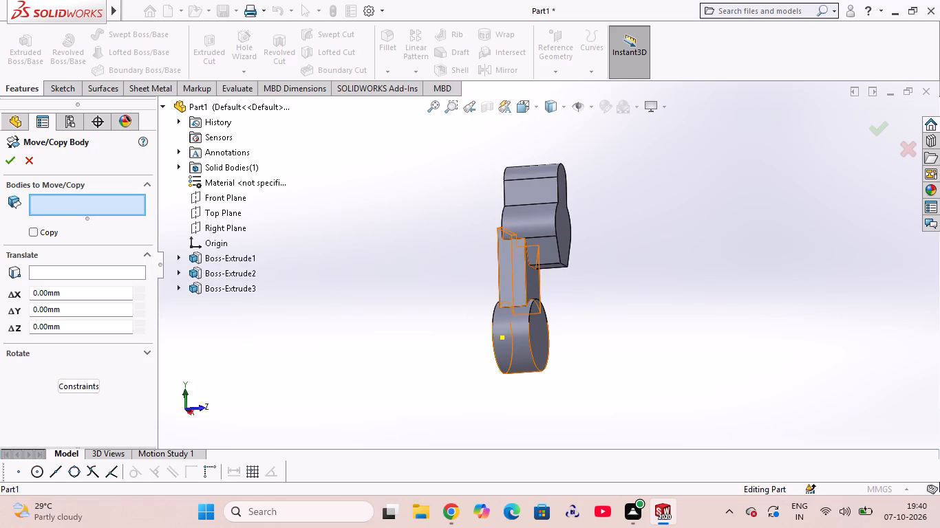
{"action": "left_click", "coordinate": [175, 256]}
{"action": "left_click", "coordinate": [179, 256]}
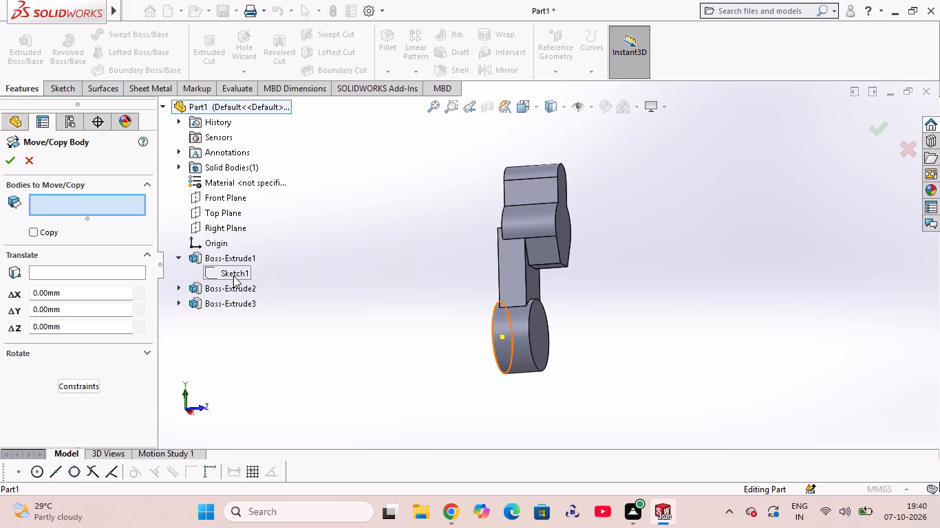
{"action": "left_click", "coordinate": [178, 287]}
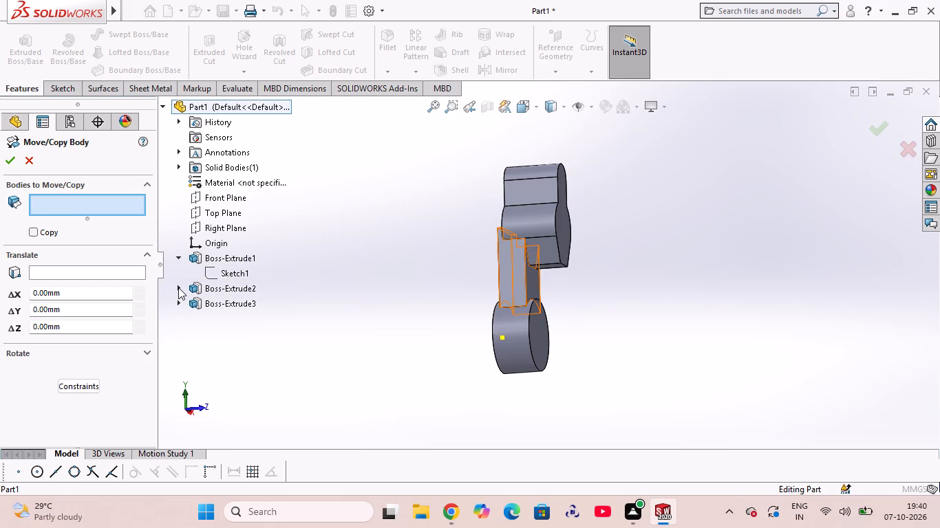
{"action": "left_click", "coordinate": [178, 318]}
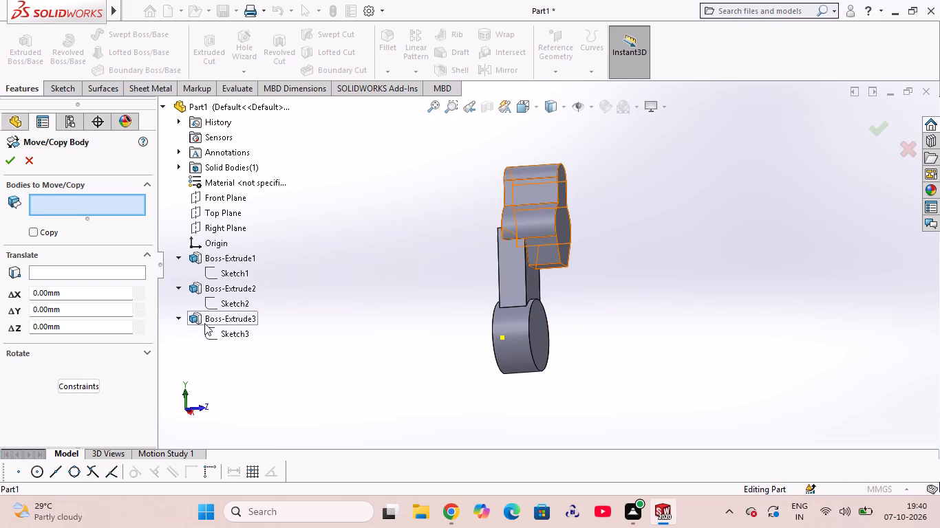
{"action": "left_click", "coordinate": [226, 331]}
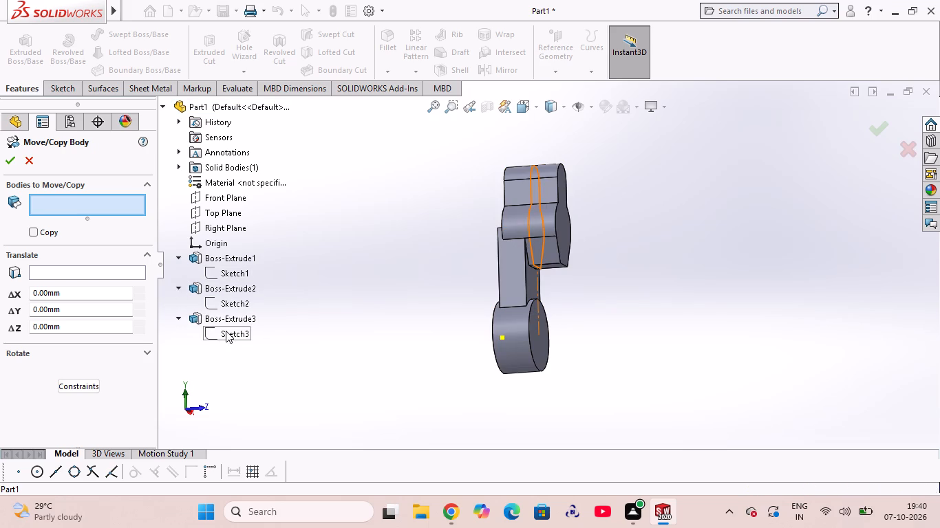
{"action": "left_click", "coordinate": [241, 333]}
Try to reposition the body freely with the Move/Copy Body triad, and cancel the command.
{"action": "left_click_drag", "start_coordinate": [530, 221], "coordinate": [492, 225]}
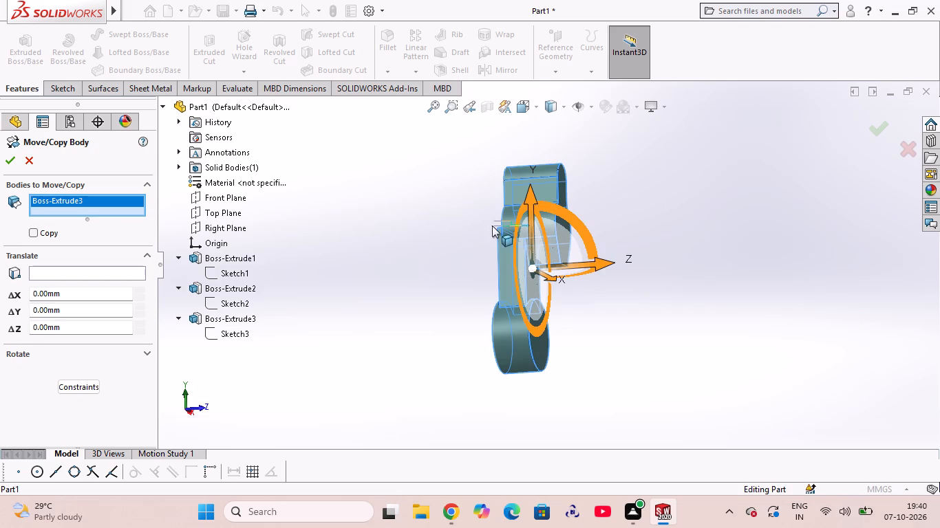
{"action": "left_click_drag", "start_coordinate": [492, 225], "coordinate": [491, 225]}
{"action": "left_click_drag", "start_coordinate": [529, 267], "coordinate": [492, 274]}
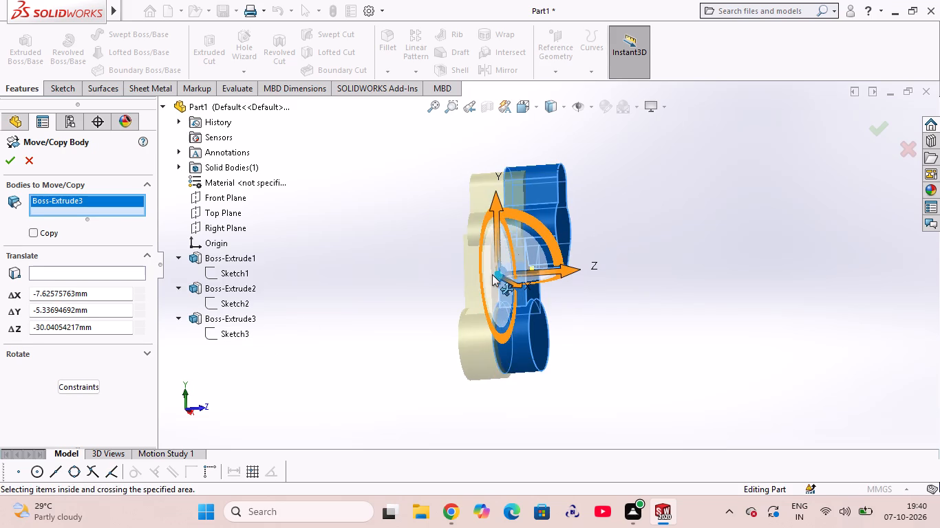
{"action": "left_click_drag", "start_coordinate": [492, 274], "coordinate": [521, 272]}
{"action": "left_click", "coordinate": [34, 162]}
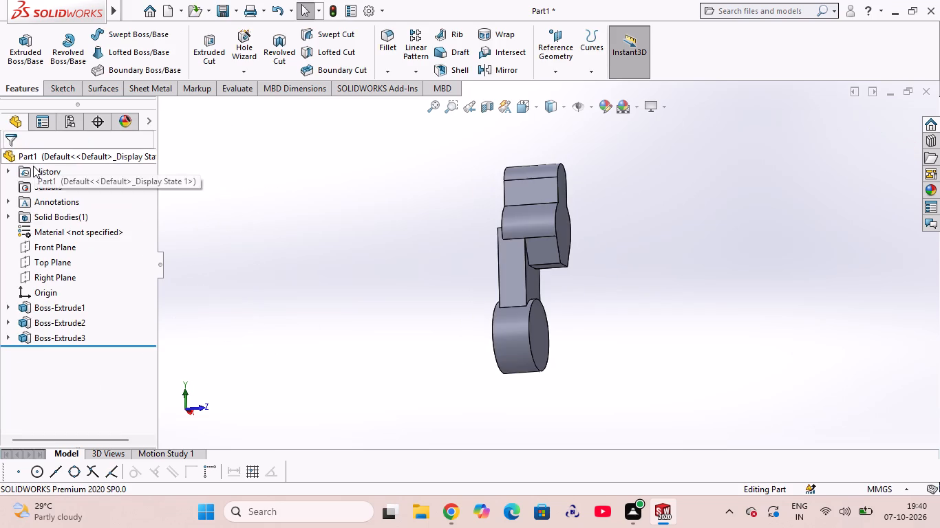
Delete the arc-profile extrusion Boss-Extrude3 while keeping its sketch.
{"action": "left_click", "coordinate": [70, 335]}
{"action": "right_click", "coordinate": [70, 335]}
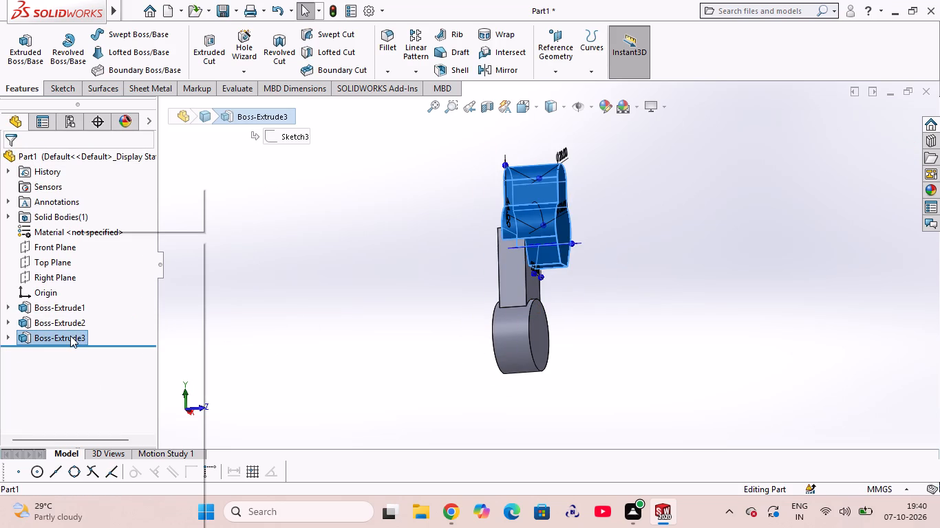
{"action": "left_click", "coordinate": [107, 312]}
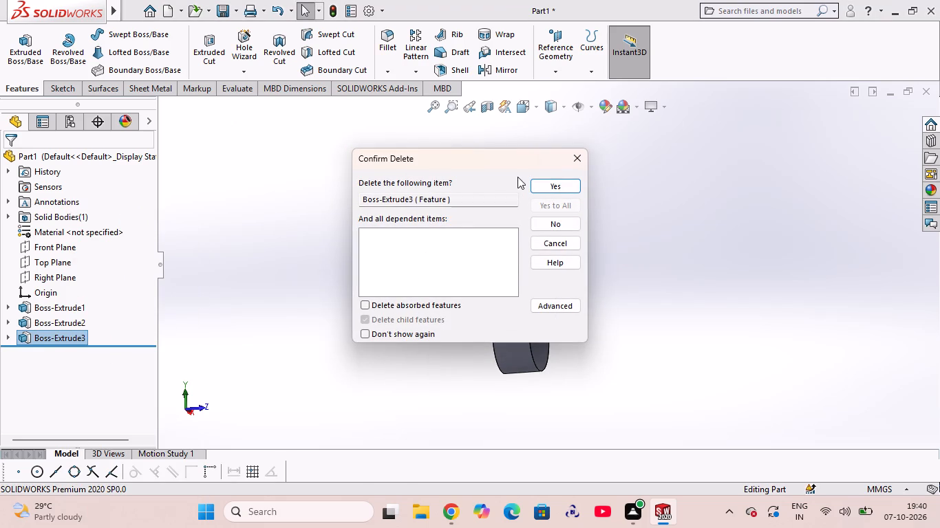
{"action": "left_click", "coordinate": [542, 187]}
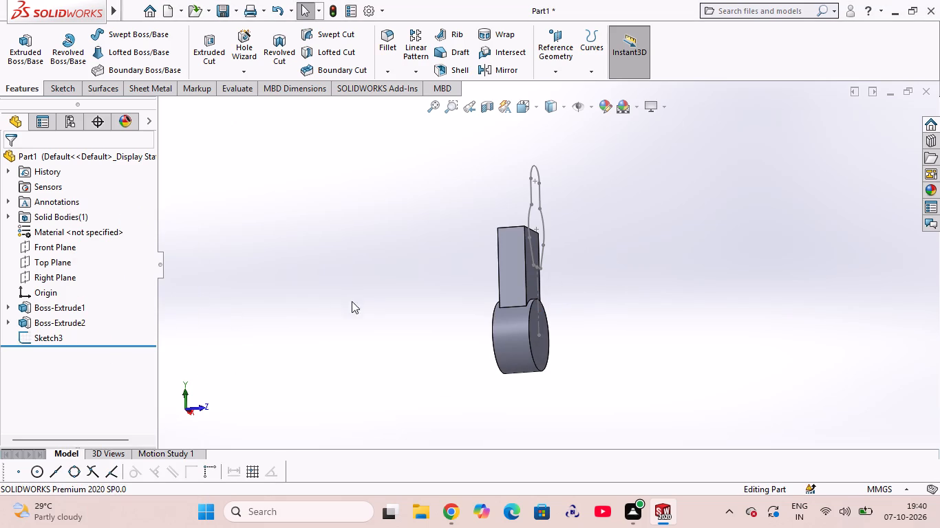
Open Sketch3 for editing and delete the whole arc-and-line profile together with its associated dimensions.
{"action": "left_click", "coordinate": [58, 342]}
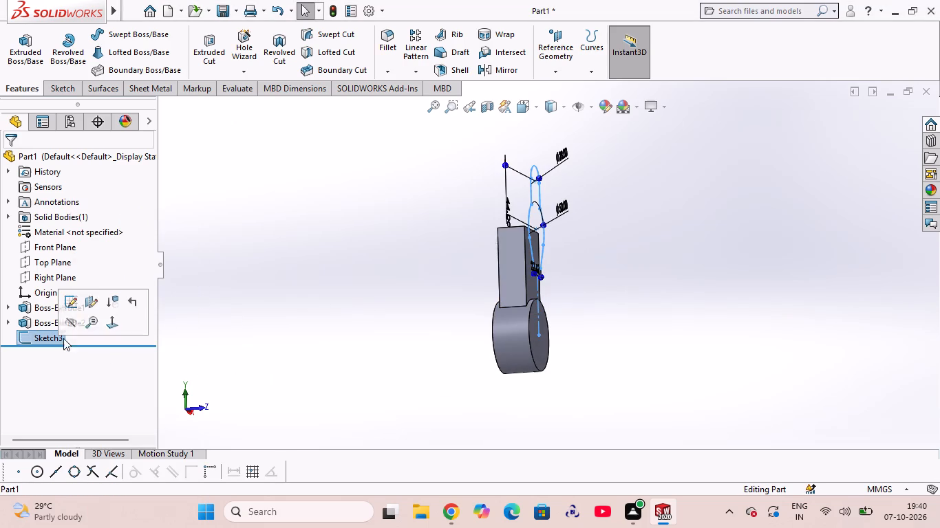
{"action": "left_click", "coordinate": [70, 309]}
{"action": "left_click", "coordinate": [377, 271]}
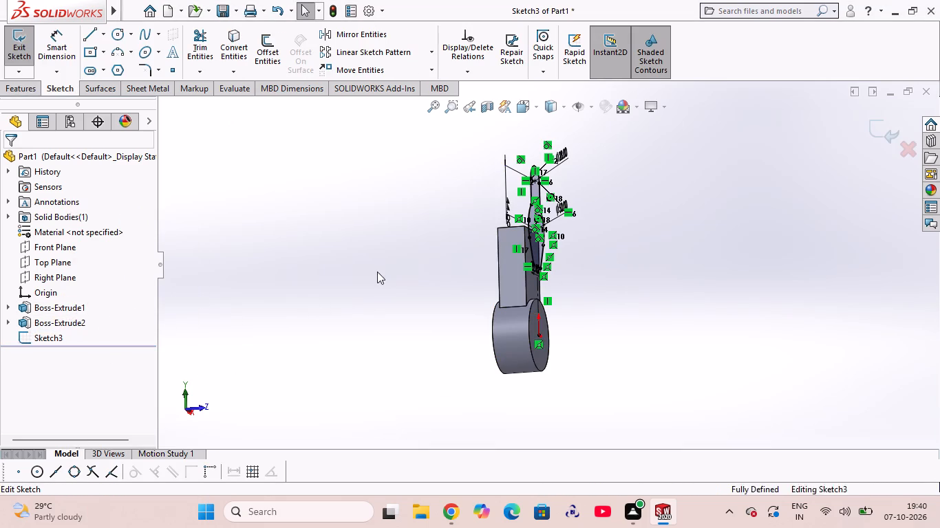
{"action": "middle_click_drag", "start_coordinate": [623, 256], "coordinate": [525, 318]}
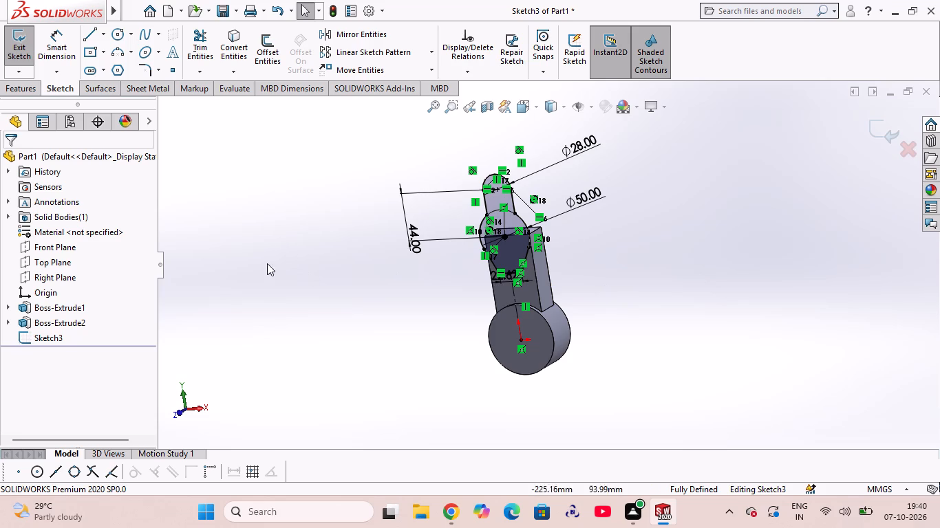
{"action": "left_click", "coordinate": [43, 340]}
{"action": "right_click", "coordinate": [43, 340]}
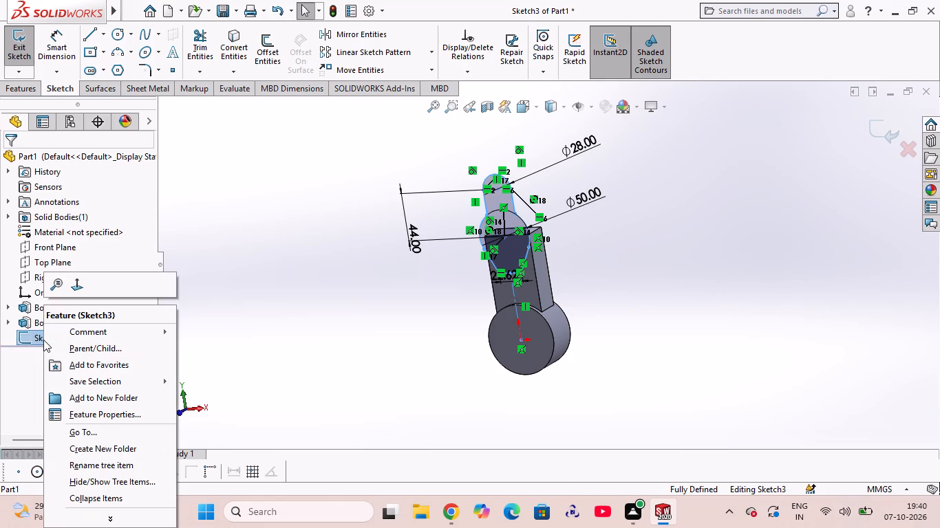
{"action": "left_click", "coordinate": [335, 243]}
{"action": "left_click_drag", "start_coordinate": [420, 147], "coordinate": [427, 155]}
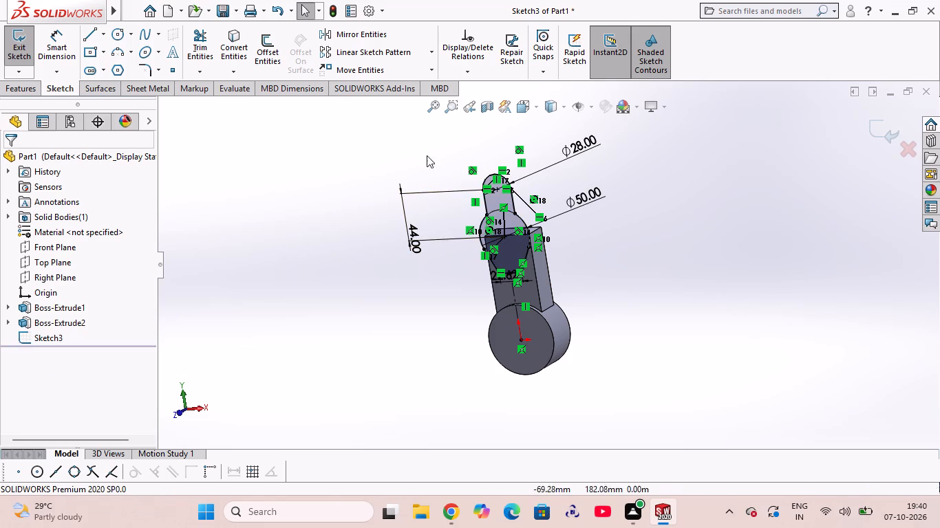
{"action": "left_click_drag", "start_coordinate": [427, 155], "coordinate": [592, 291]}
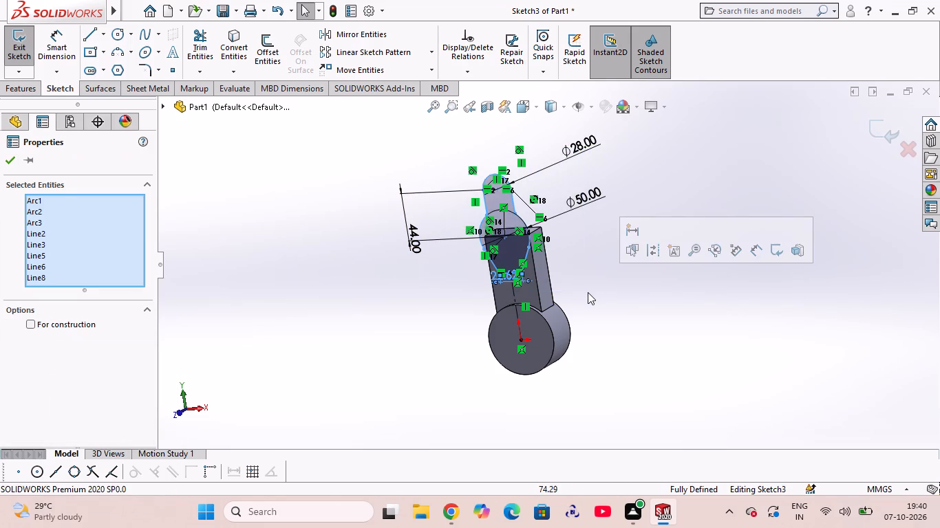
{"action": "key", "text": "Delete"}
{"action": "left_click", "coordinate": [396, 256]}
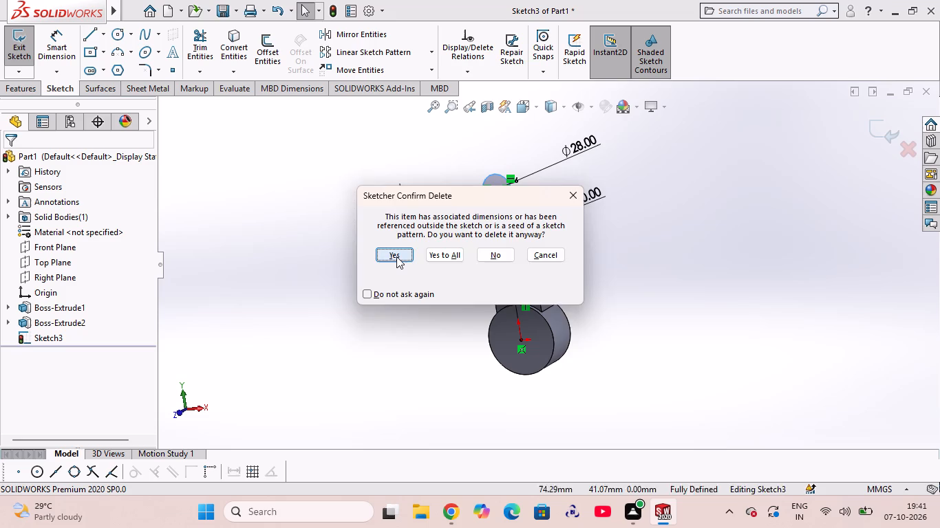
{"action": "left_click", "coordinate": [400, 256]}
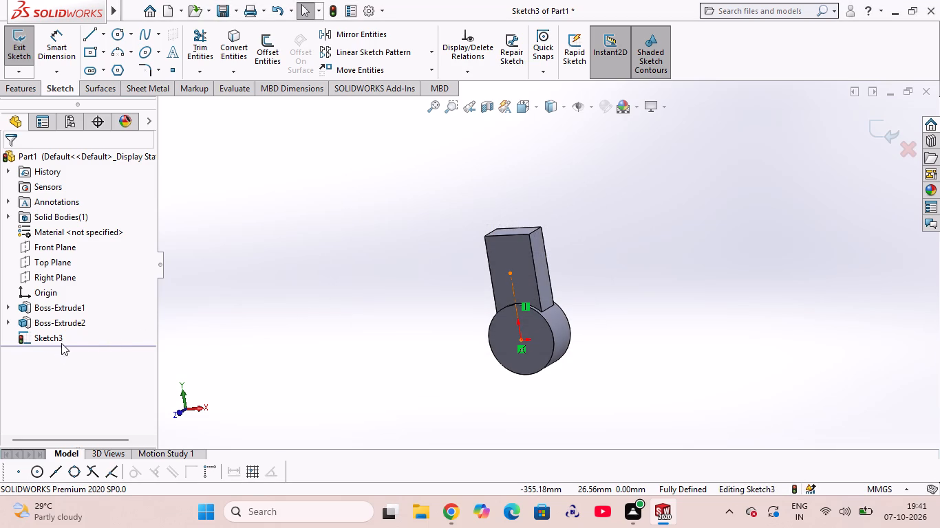
Delete the leftover vertical construction line in Sketch3 and close the emptied sketch.
{"action": "middle_click_drag", "start_coordinate": [401, 296], "coordinate": [453, 282]}
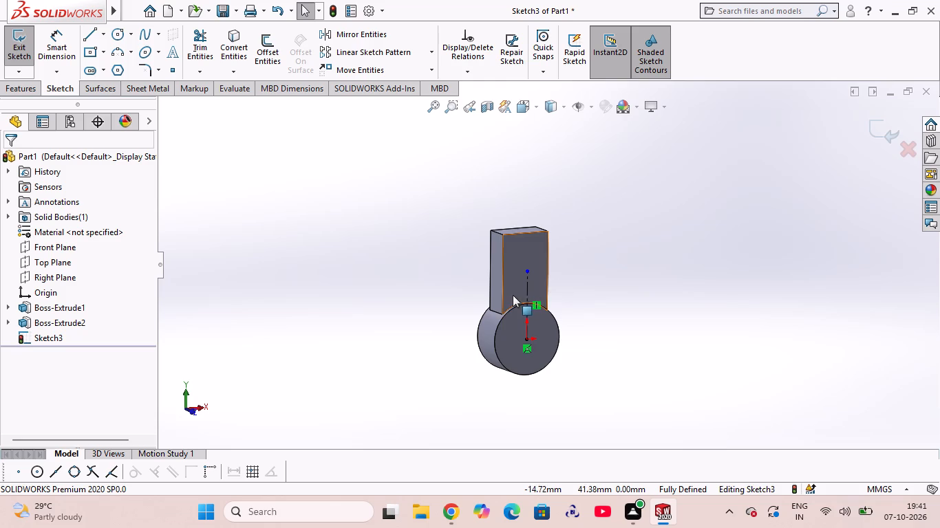
{"action": "left_click", "coordinate": [530, 289]}
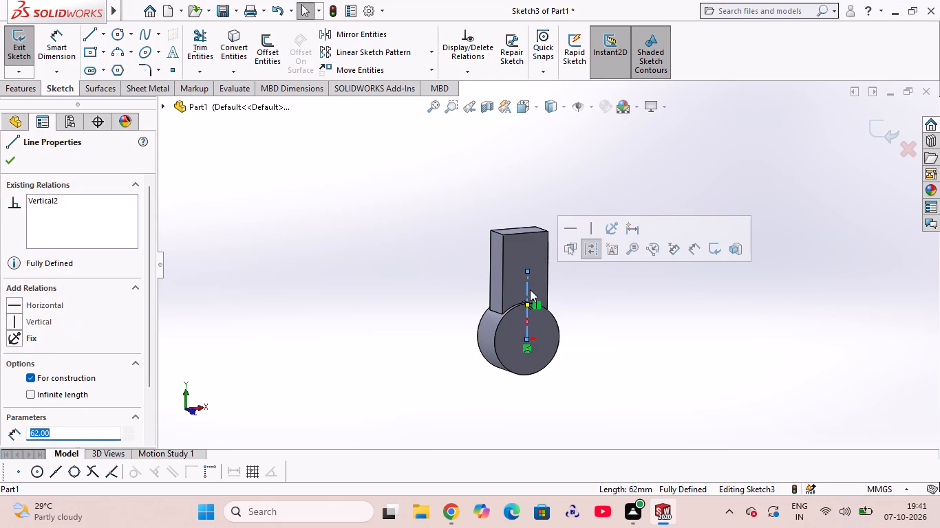
{"action": "key", "text": "Delete"}
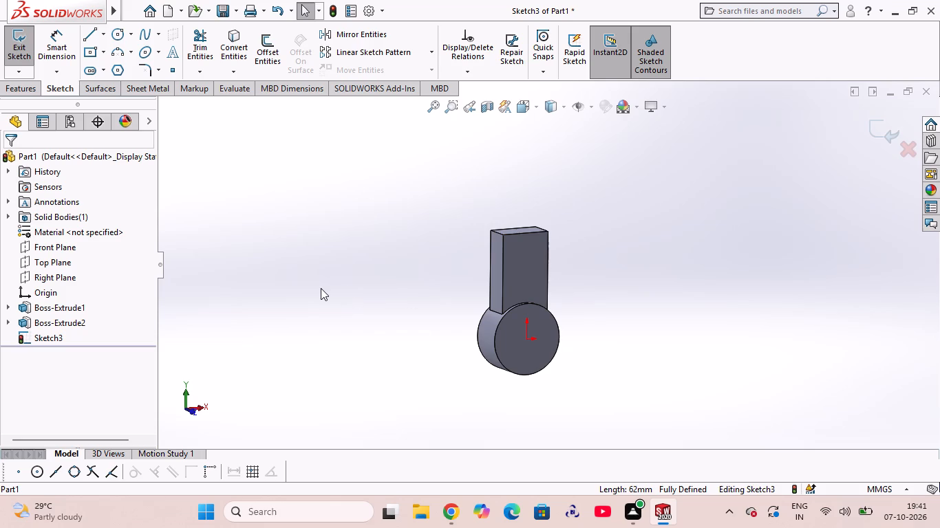
{"action": "left_click", "coordinate": [45, 248]}
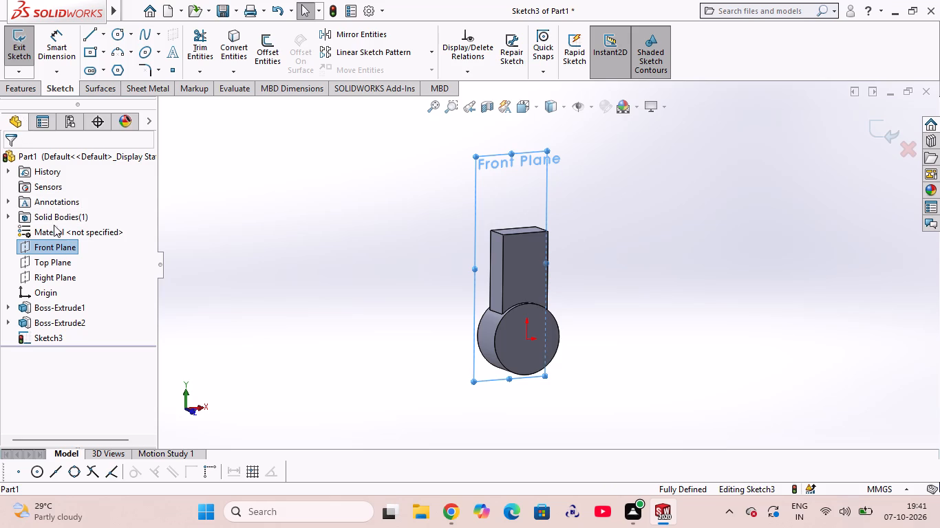
{"action": "right_click", "coordinate": [63, 243]}
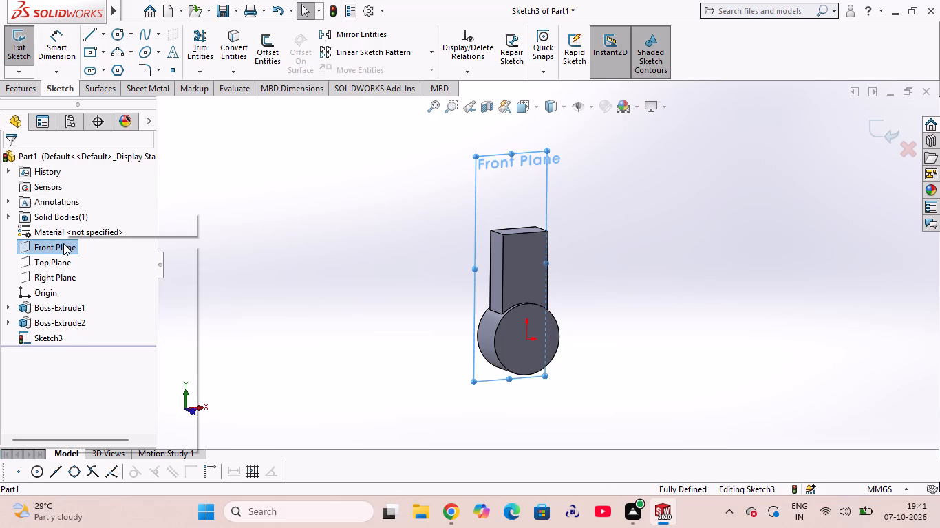
{"action": "left_click", "coordinate": [58, 247]}
{"action": "left_click", "coordinate": [67, 228]}
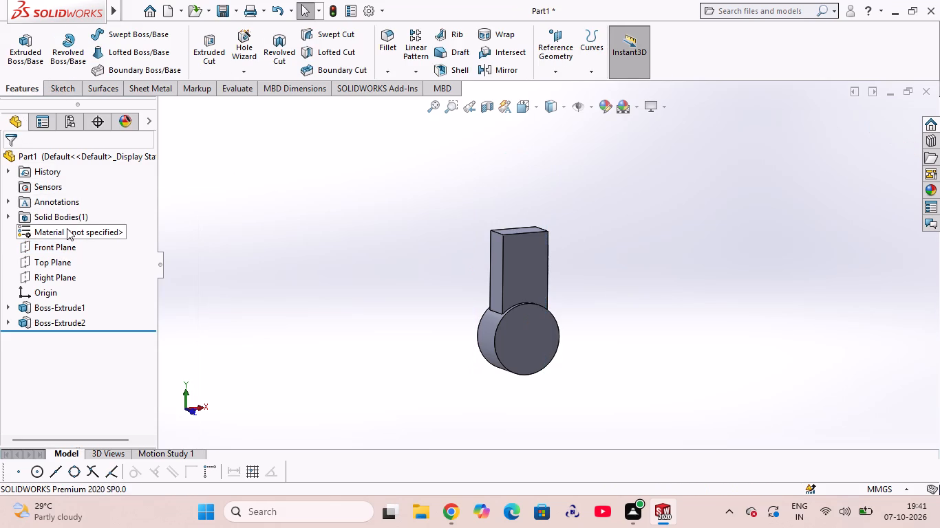
Start a new sketch on the Front Plane and draw a circle of about 30 mm radius centred on the arm's top edge midpoint.
{"action": "left_click", "coordinate": [59, 86]}
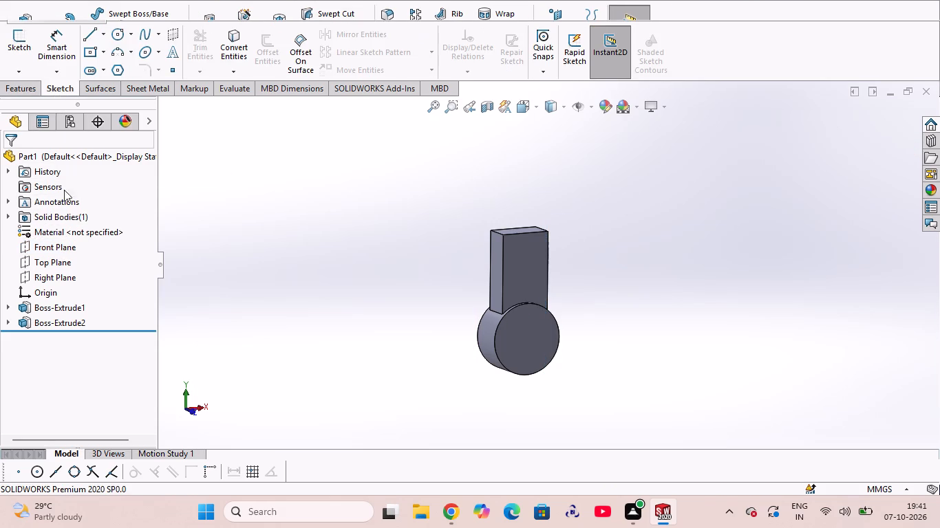
{"action": "left_click", "coordinate": [58, 250]}
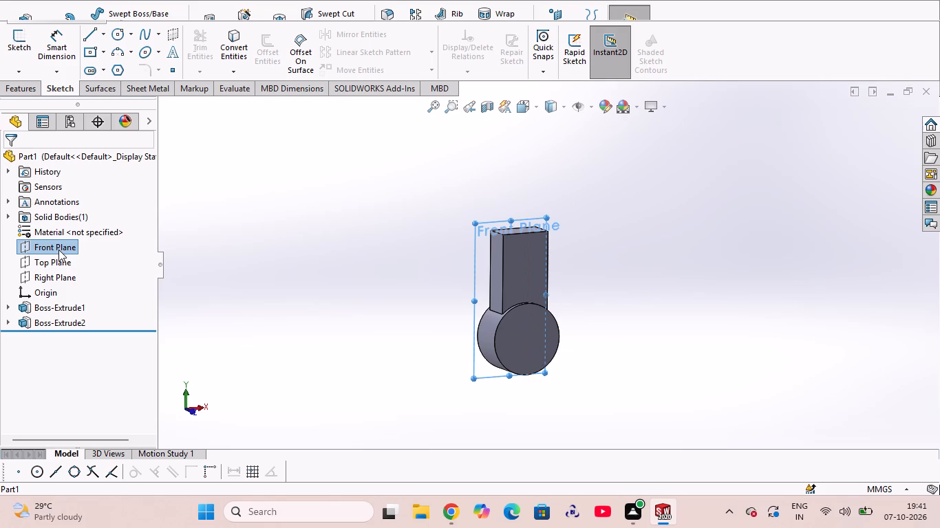
{"action": "left_click", "coordinate": [65, 235]}
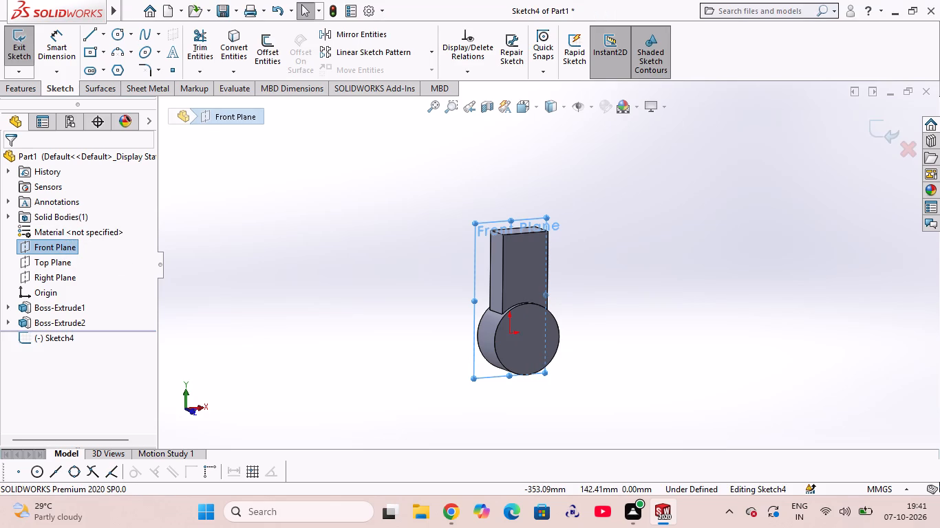
{"action": "key", "text": "ctrl+8"}
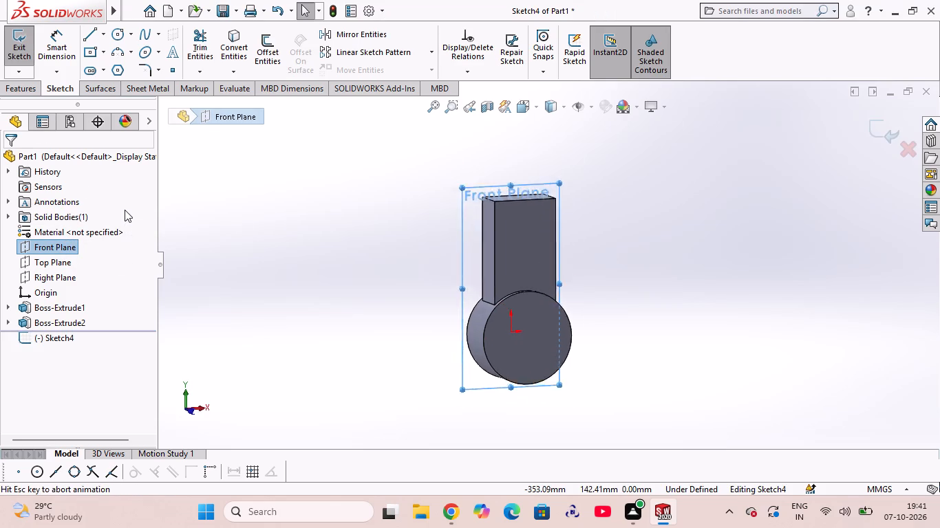
{"action": "scroll", "coordinate": [396, 311], "scroll_direction": "down", "scroll_amount": 2}
{"action": "scroll", "coordinate": [394, 349], "scroll_direction": "up", "scroll_amount": 4}
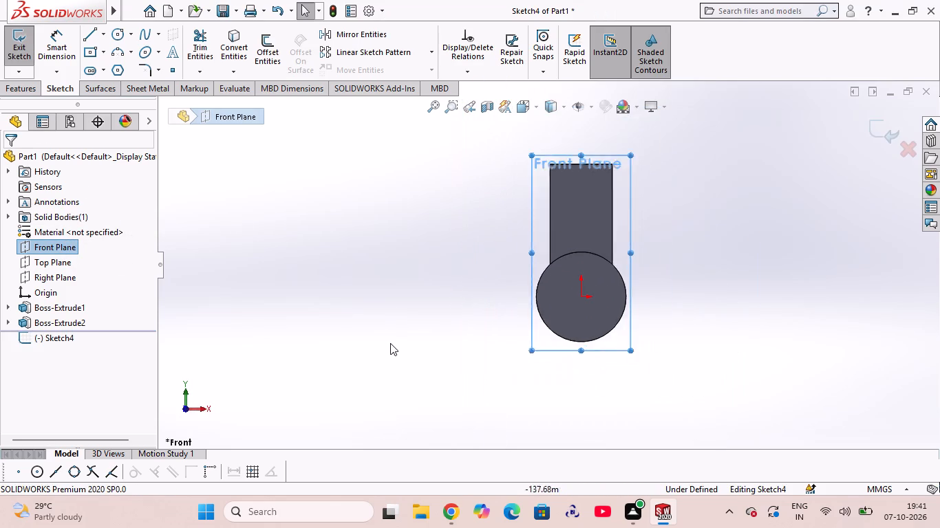
{"action": "scroll", "coordinate": [390, 343], "scroll_direction": "up", "scroll_amount": 2}
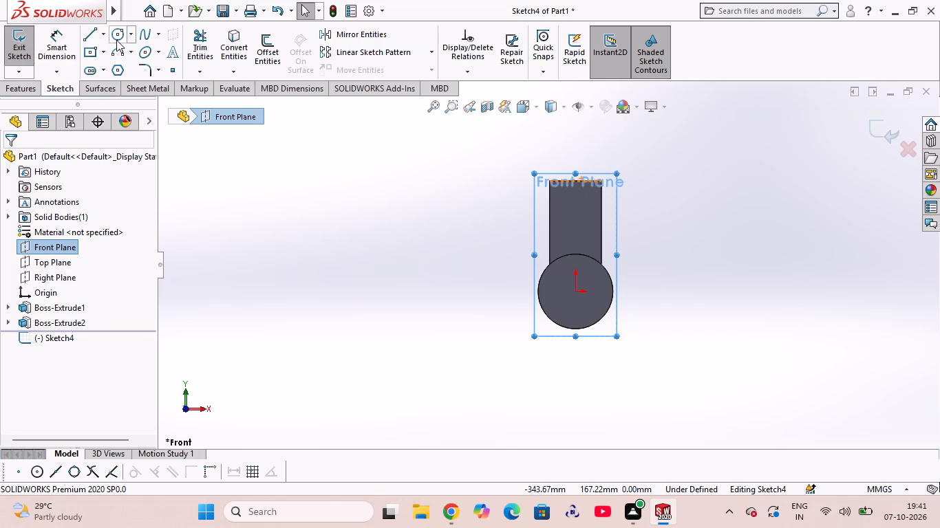
{"action": "left_click", "coordinate": [116, 40]}
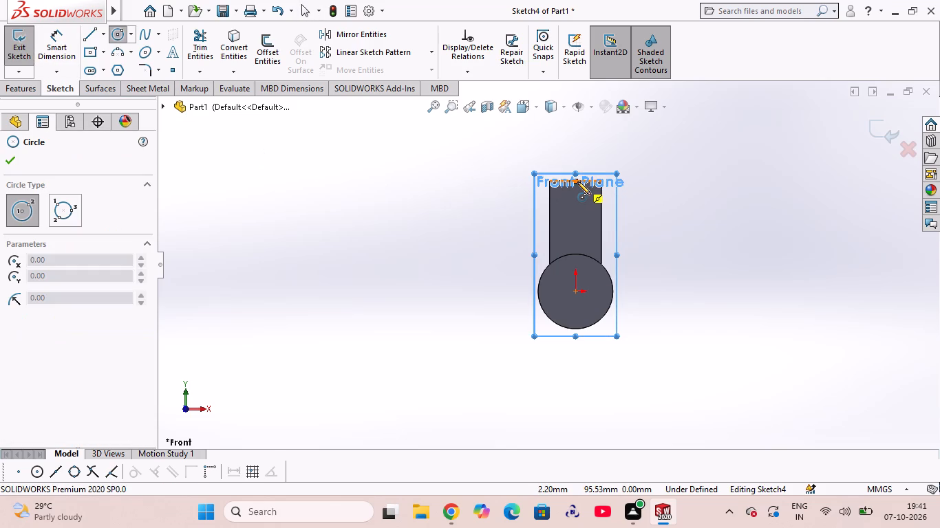
{"action": "scroll", "coordinate": [577, 181], "scroll_direction": "down", "scroll_amount": 6}
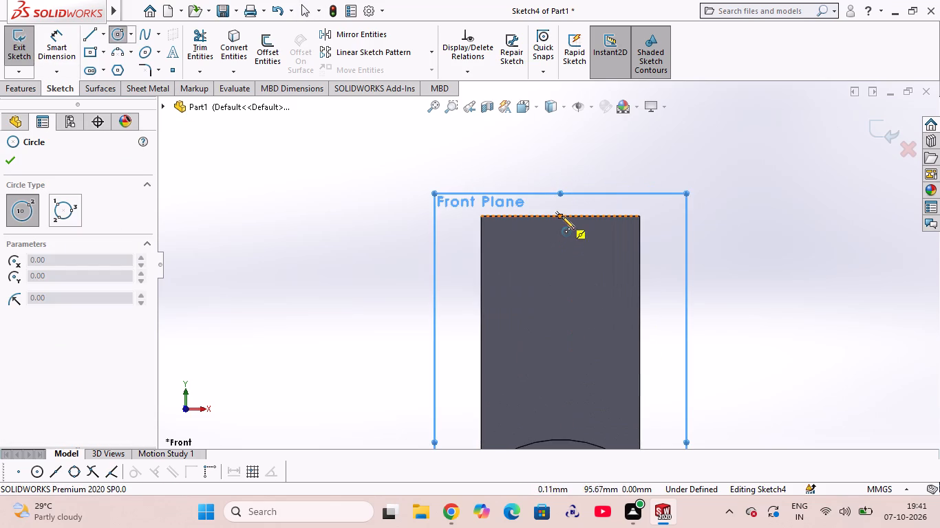
{"action": "left_click", "coordinate": [562, 216]}
{"action": "left_click", "coordinate": [643, 147]}
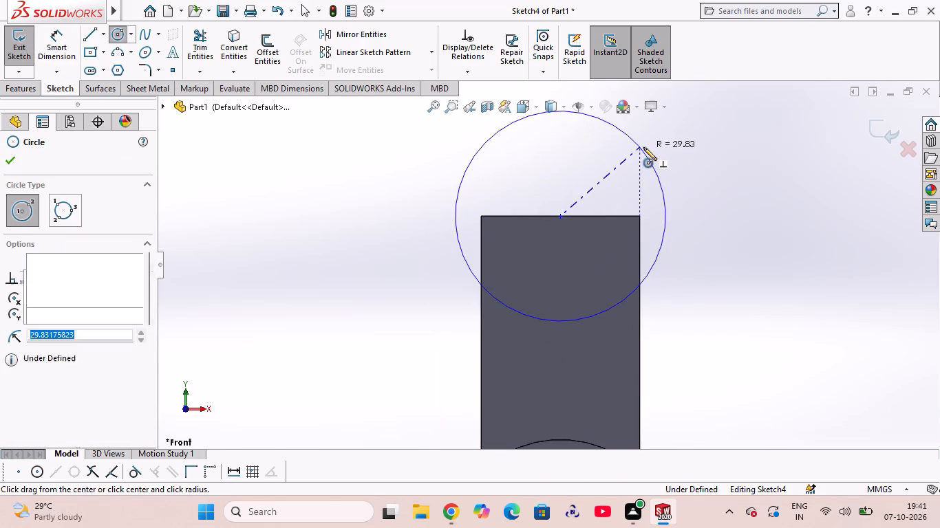
Sketch a smaller circle above the first one, with its centre vertically in line with the first circle's centre.
{"action": "scroll", "coordinate": [550, 240], "scroll_direction": "up", "scroll_amount": 4}
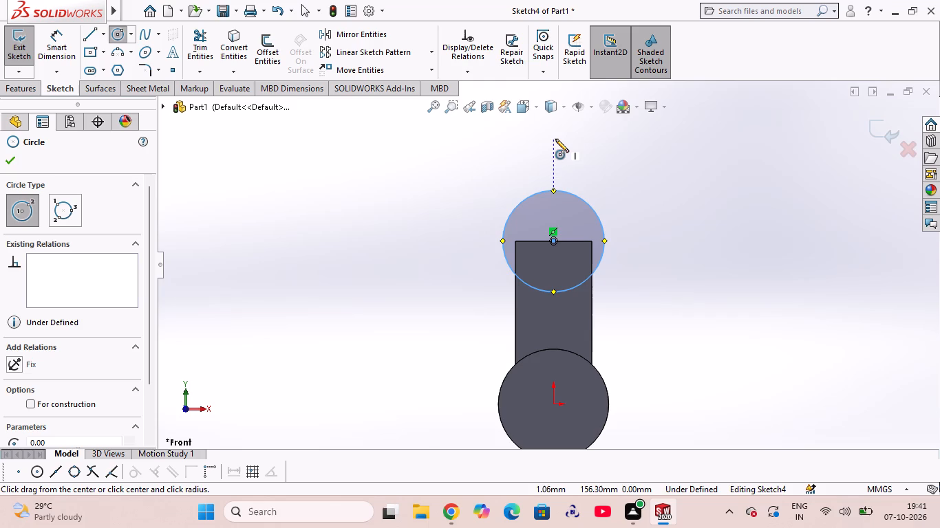
{"action": "left_click", "coordinate": [554, 139]}
{"action": "left_click", "coordinate": [576, 138]}
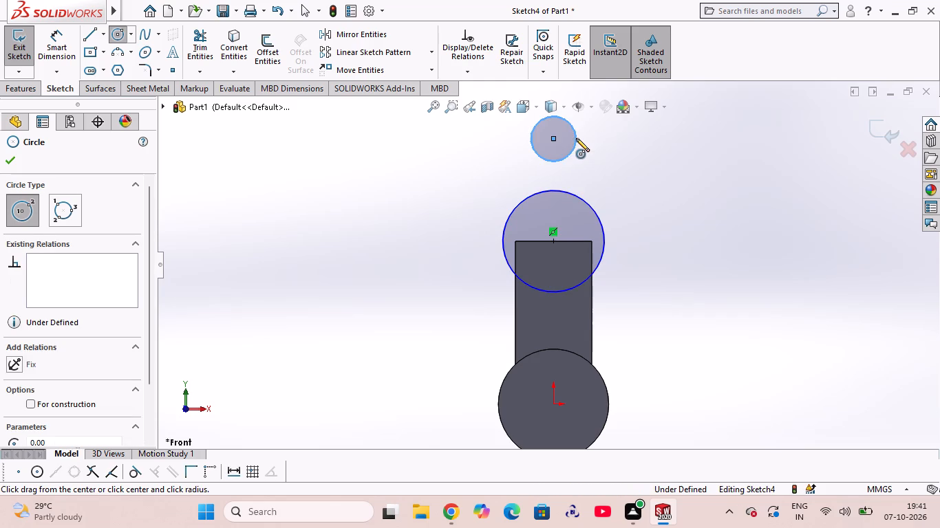
Draw two vertical lines about 34 mm long from the small circle's side points down to the large circle.
{"action": "left_click", "coordinate": [91, 34]}
{"action": "left_click", "coordinate": [528, 139]}
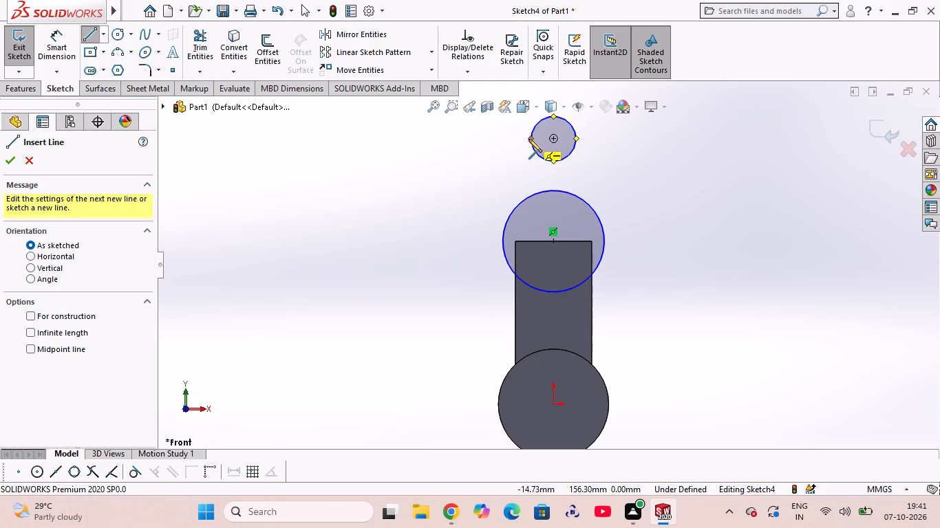
{"action": "left_click", "coordinate": [530, 195]}
{"action": "right_click", "coordinate": [497, 190]}
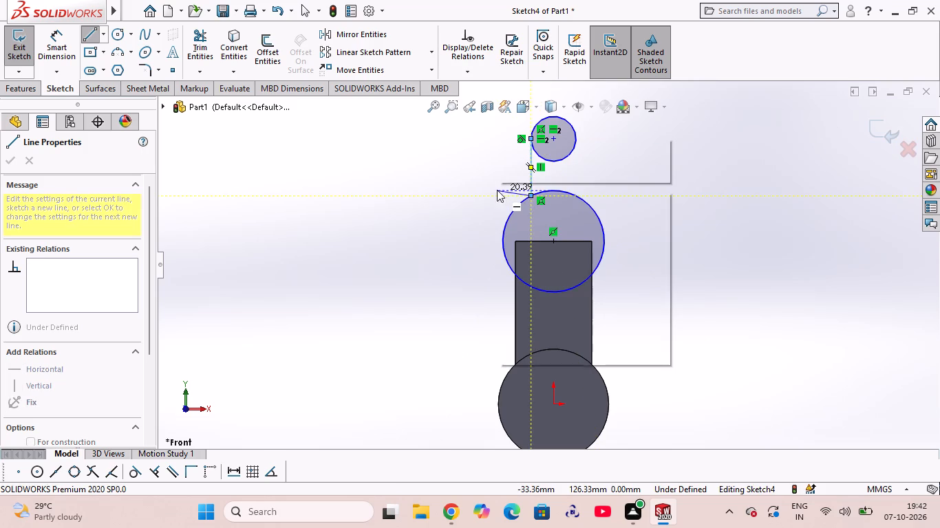
{"action": "left_click", "coordinate": [551, 195]}
{"action": "right_click", "coordinate": [464, 204]}
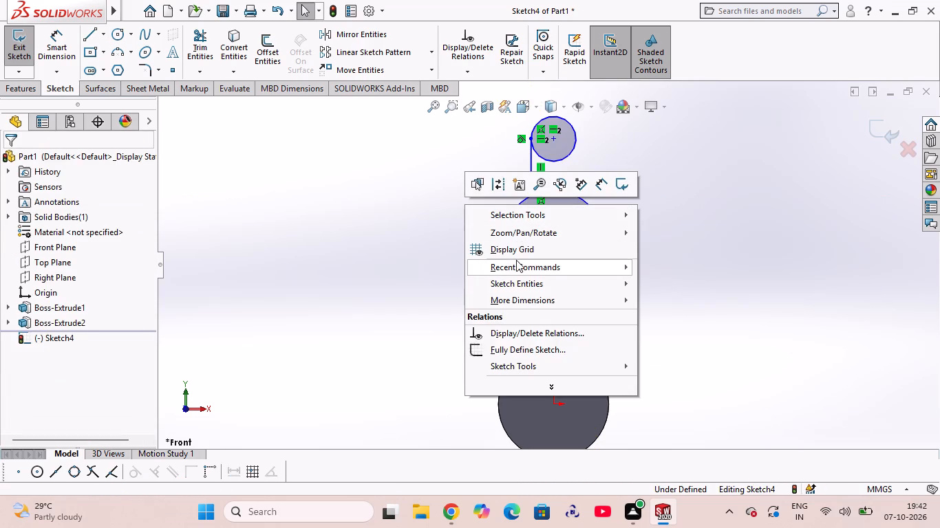
{"action": "left_click", "coordinate": [517, 262]}
{"action": "left_click", "coordinate": [687, 268]}
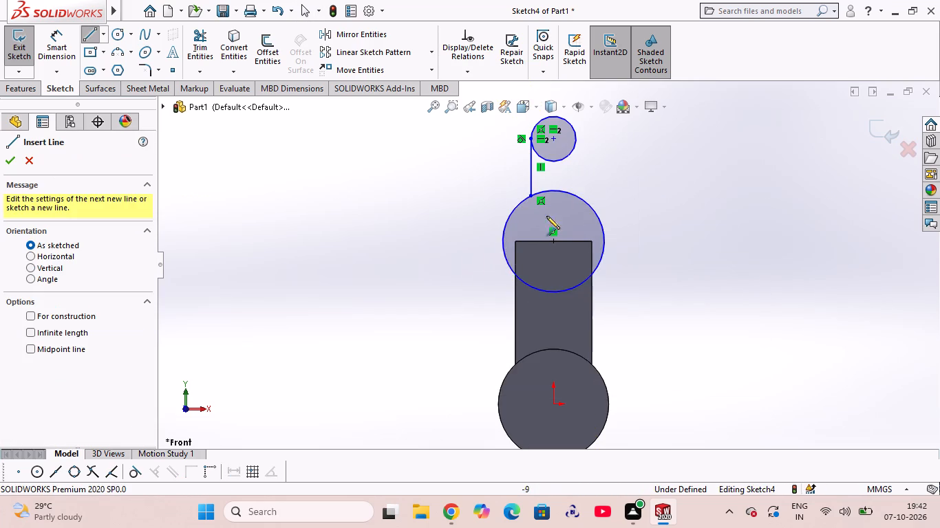
{"action": "left_click", "coordinate": [577, 138]}
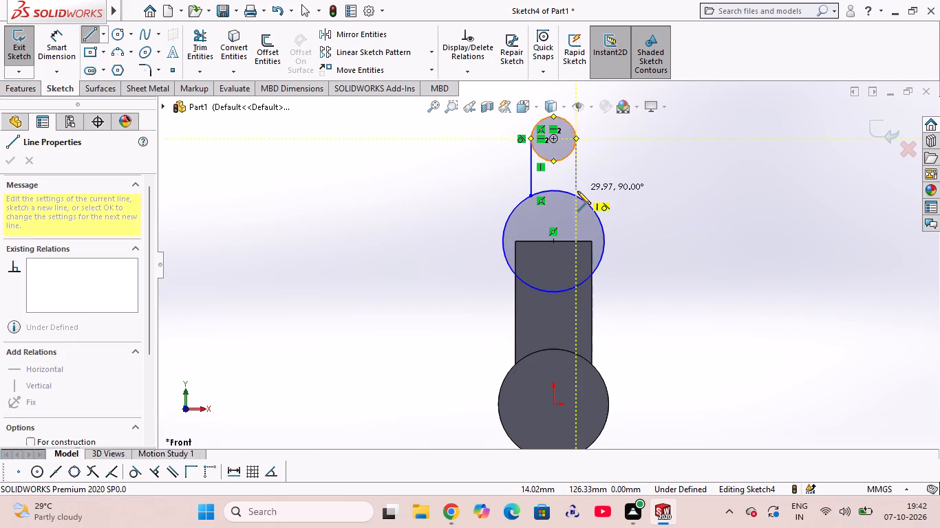
{"action": "left_click", "coordinate": [577, 194]}
{"action": "right_click", "coordinate": [597, 182]}
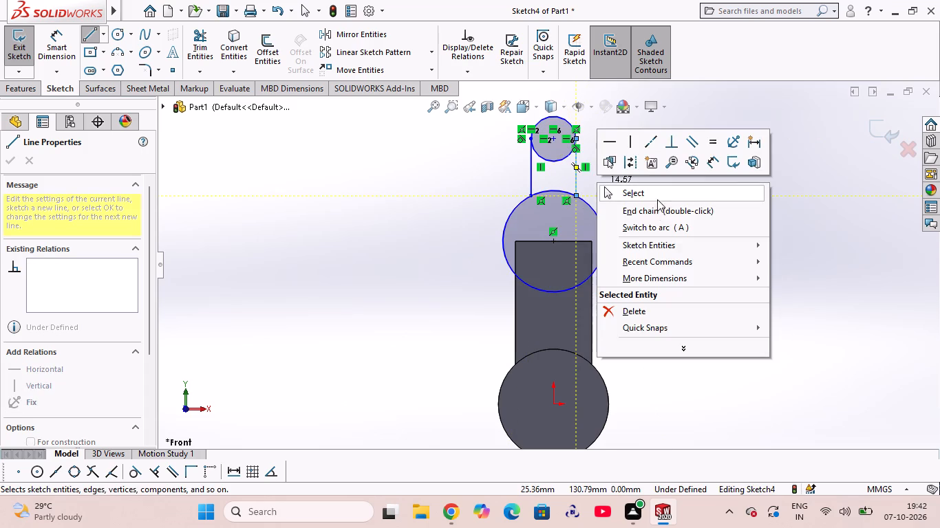
{"action": "left_click", "coordinate": [659, 192]}
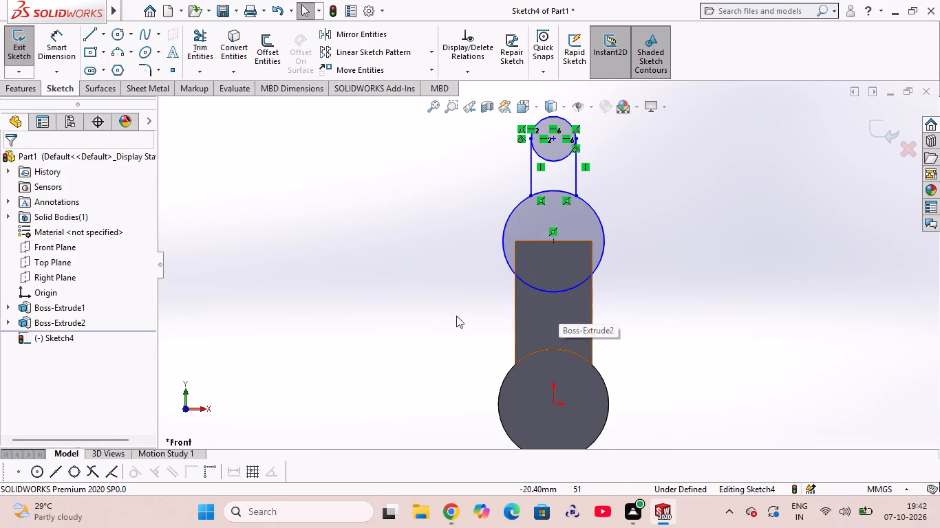
Examine from several angles how the circle-and-line sketch lies against the arm and the cylinder.
{"action": "left_click", "coordinate": [105, 35]}
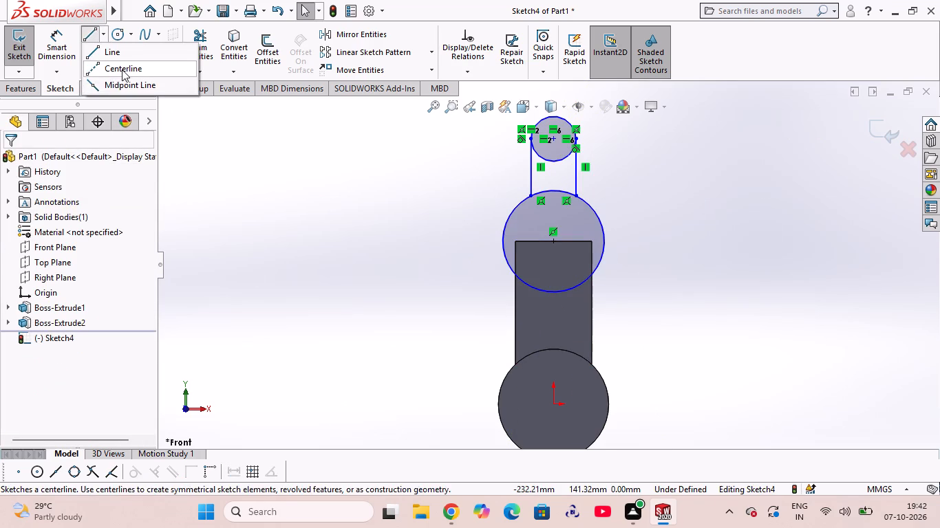
{"action": "left_click", "coordinate": [122, 69]}
{"action": "middle_click_drag", "start_coordinate": [429, 305], "coordinate": [526, 319]}
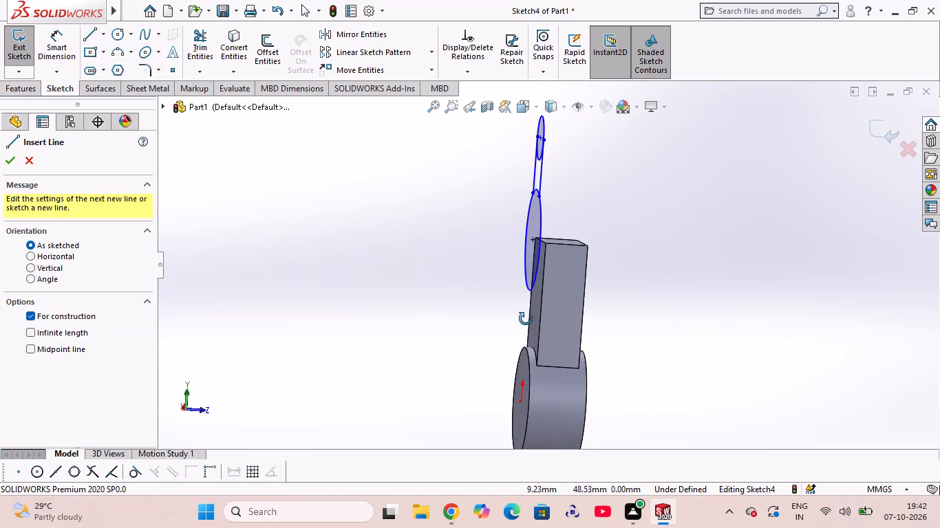
{"action": "middle_click_drag", "start_coordinate": [526, 319], "coordinate": [303, 278]}
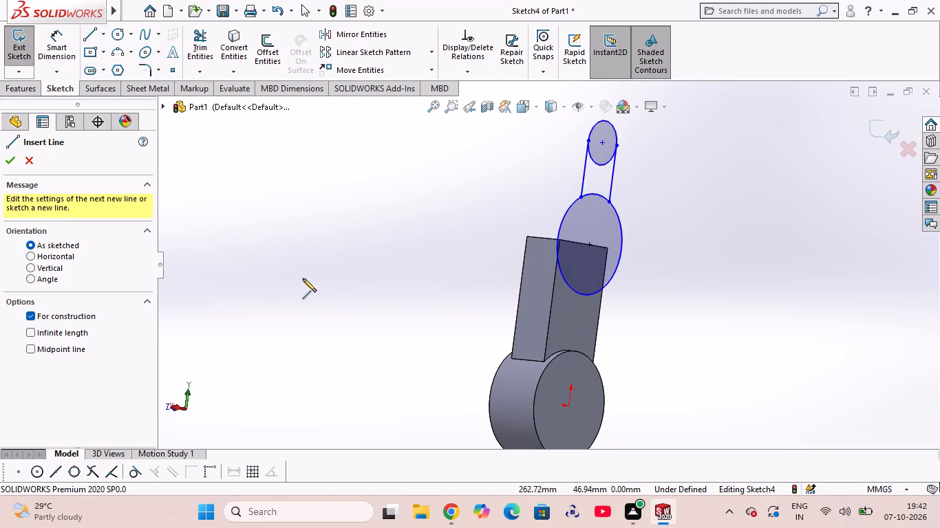
{"action": "middle_click_drag", "start_coordinate": [729, 256], "coordinate": [662, 205]}
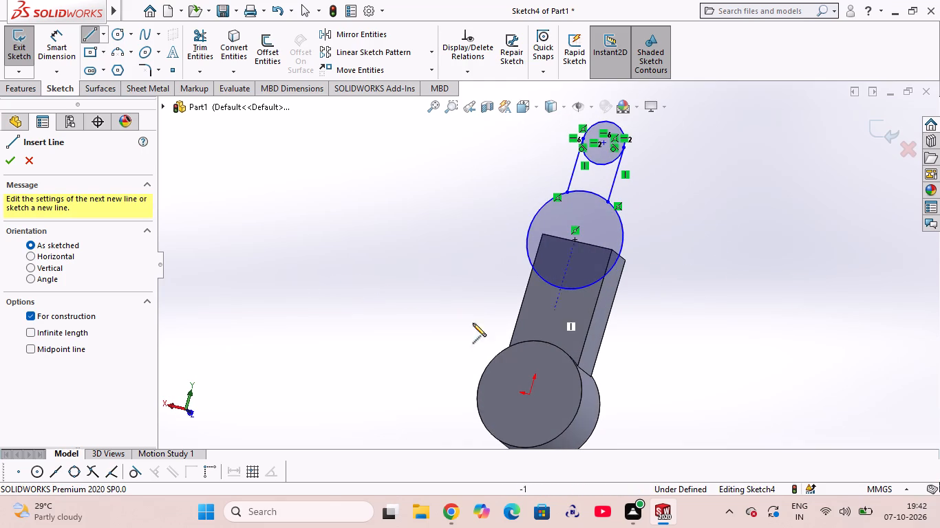
{"action": "middle_click_drag", "start_coordinate": [383, 288], "coordinate": [412, 324]}
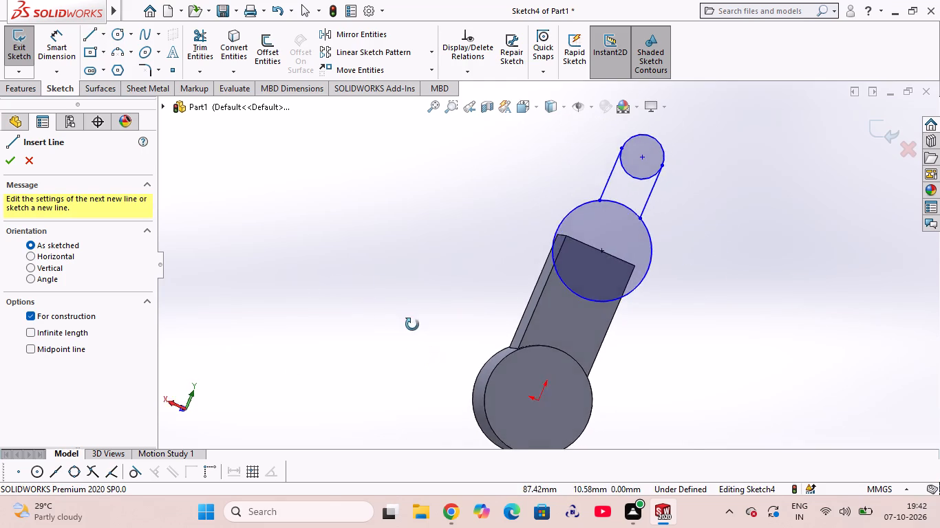
{"action": "middle_click_drag", "start_coordinate": [412, 324], "coordinate": [332, 248]}
{"action": "scroll", "coordinate": [332, 250], "scroll_direction": "up", "scroll_amount": 1}
{"action": "middle_click_drag", "start_coordinate": [704, 201], "coordinate": [671, 155]}
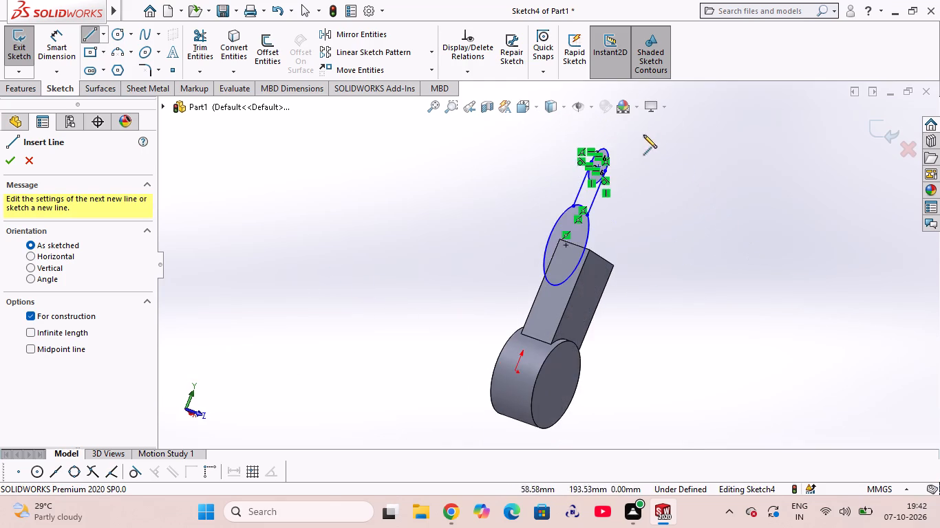
{"action": "middle_click_drag", "start_coordinate": [601, 193], "coordinate": [767, 240]}
{"action": "middle_click_drag", "start_coordinate": [731, 335], "coordinate": [737, 405]}
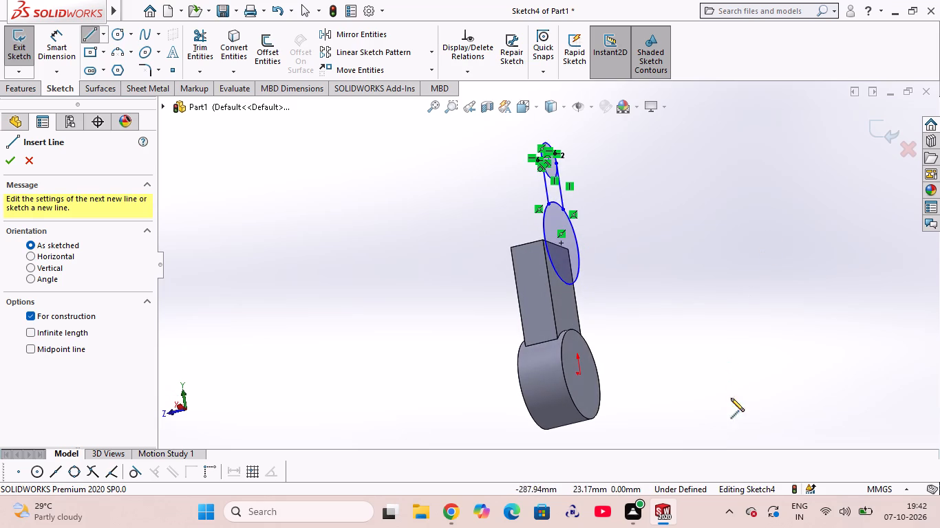
{"action": "middle_click_drag", "start_coordinate": [681, 298], "coordinate": [615, 368]}
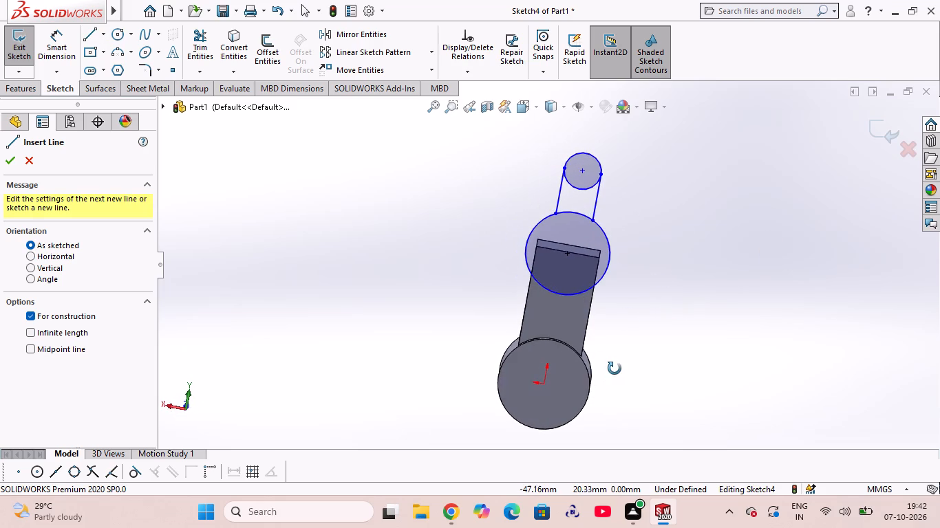
{"action": "middle_click_drag", "start_coordinate": [615, 368], "coordinate": [616, 367]}
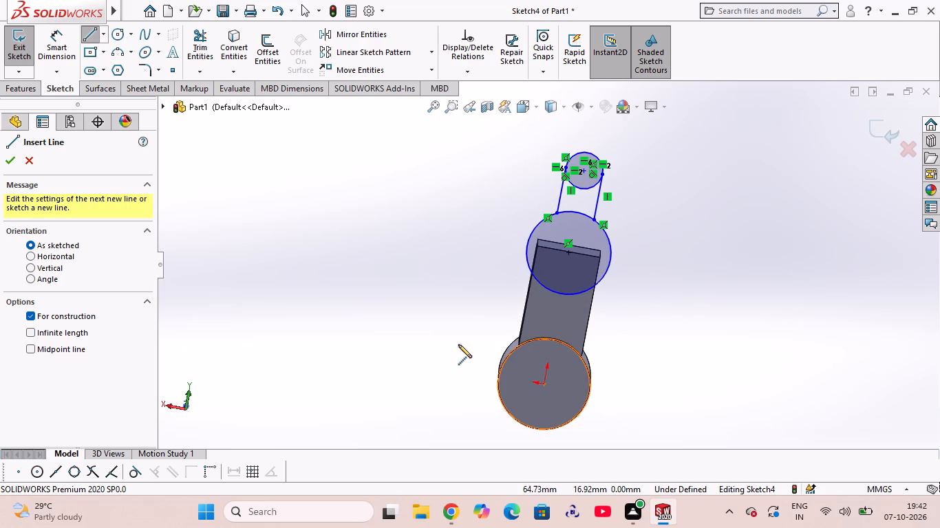
{"action": "key", "text": "ctrl+8"}
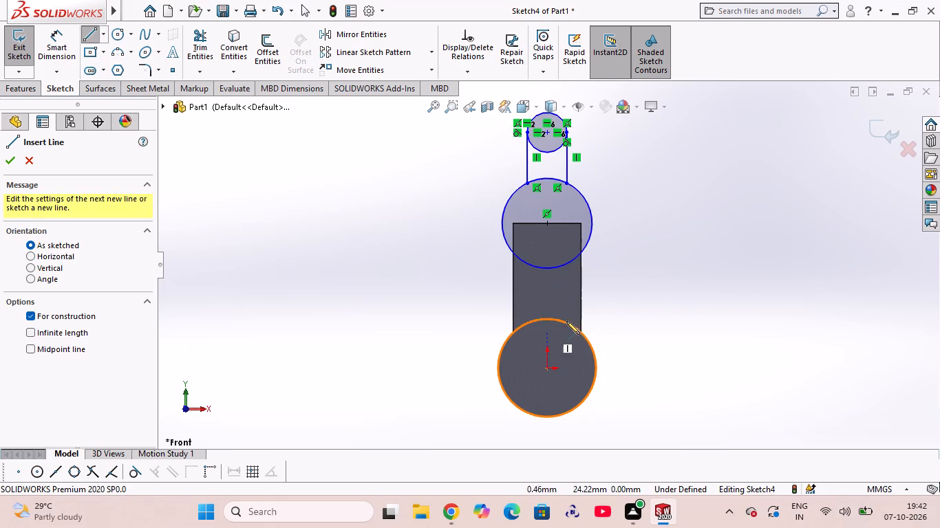
{"action": "middle_click_drag", "start_coordinate": [439, 311], "coordinate": [511, 327]}
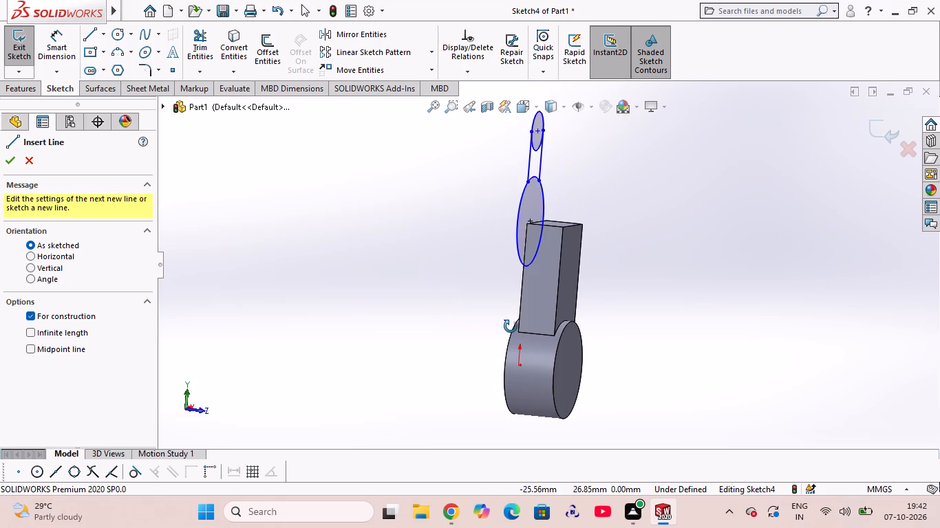
{"action": "middle_click_drag", "start_coordinate": [511, 327], "coordinate": [473, 329]}
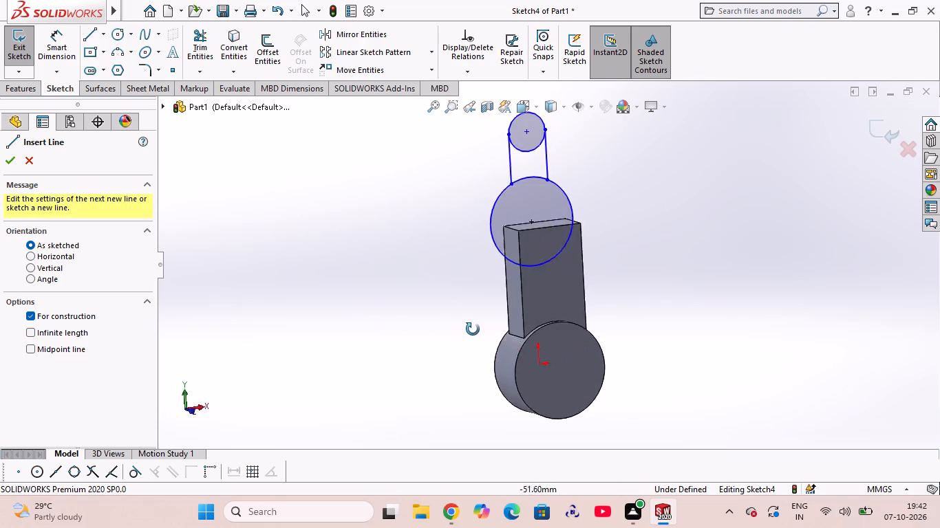
{"action": "middle_click_drag", "start_coordinate": [473, 329], "coordinate": [489, 327]}
{"action": "middle_click_drag", "start_coordinate": [403, 341], "coordinate": [306, 349]}
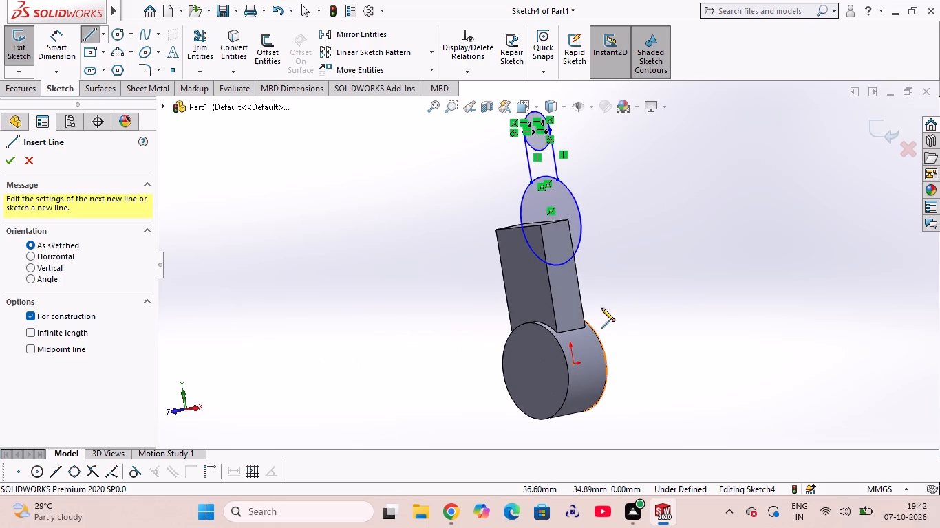
{"action": "middle_click_drag", "start_coordinate": [729, 291], "coordinate": [702, 300]}
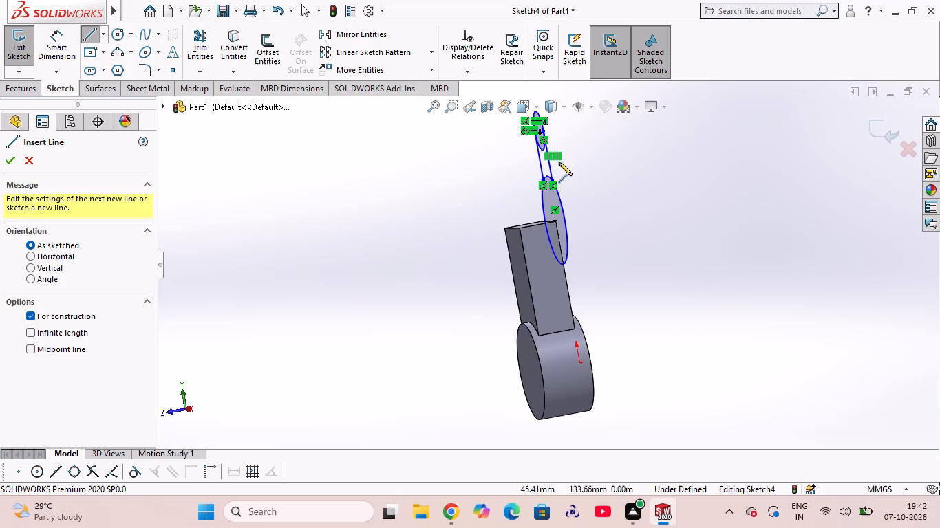
{"action": "scroll", "coordinate": [551, 283], "scroll_direction": "up", "scroll_amount": 3}
{"action": "key", "text": "Escape"}
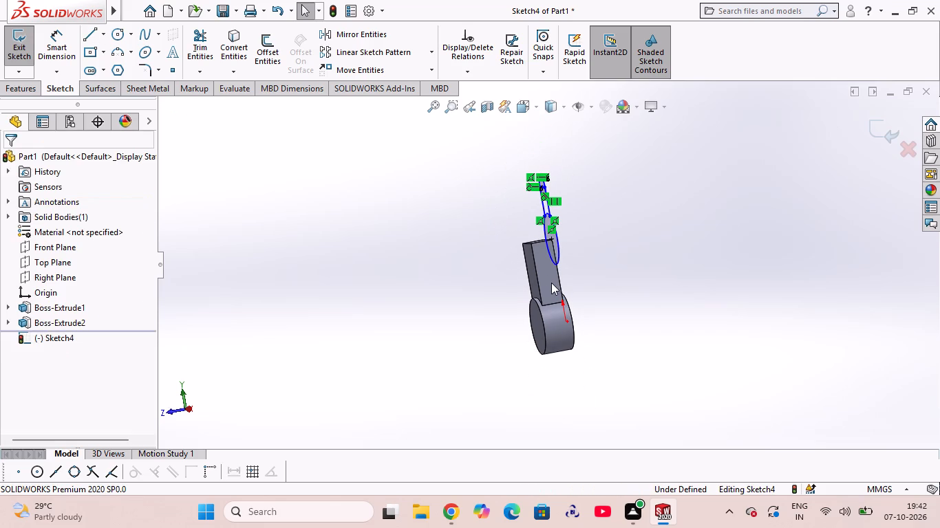
Delete both circles and the two vertical lines from Sketch4.
{"action": "left_click_drag", "start_coordinate": [497, 137], "coordinate": [627, 289]}
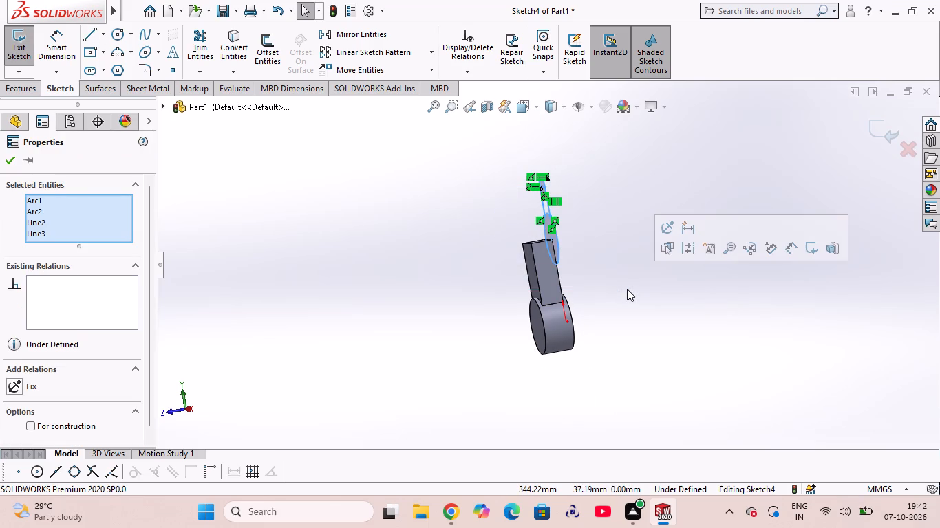
{"action": "key", "text": "Delete"}
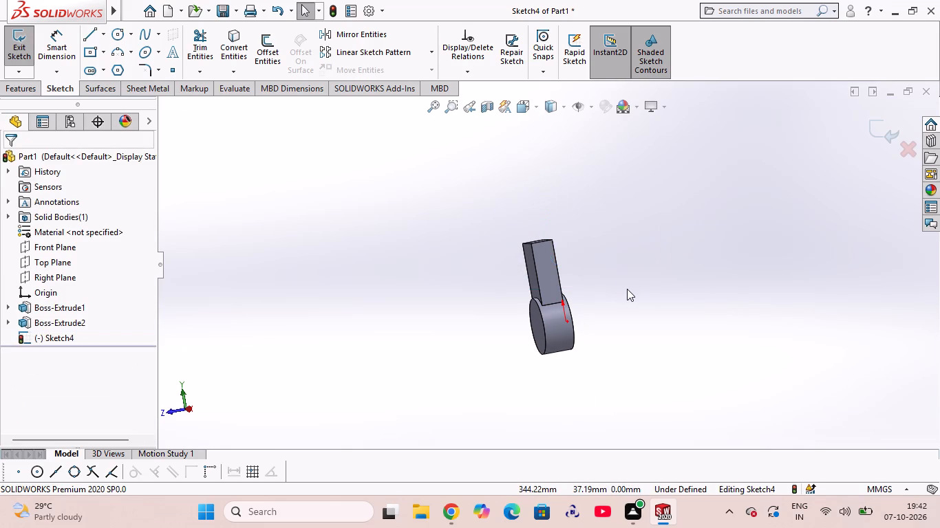
Draw a circle centred on the arm's top edge midpoint and one of about 18 mm radius centred about 68 mm directly above it.
{"action": "key", "text": "ctrl+8"}
{"action": "scroll", "coordinate": [618, 294], "scroll_direction": "up", "scroll_amount": 2}
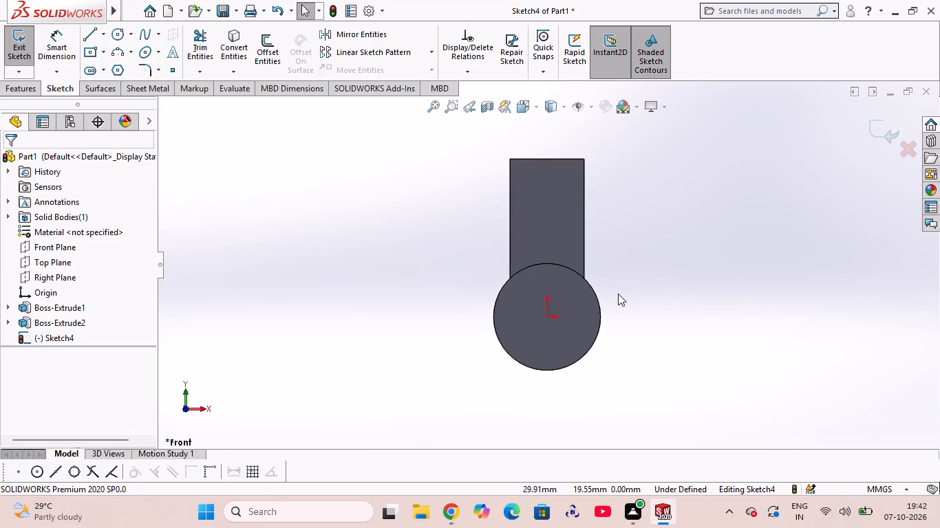
{"action": "scroll", "coordinate": [618, 294], "scroll_direction": "up", "scroll_amount": 3}
{"action": "scroll", "coordinate": [623, 124], "scroll_direction": "down", "scroll_amount": 2}
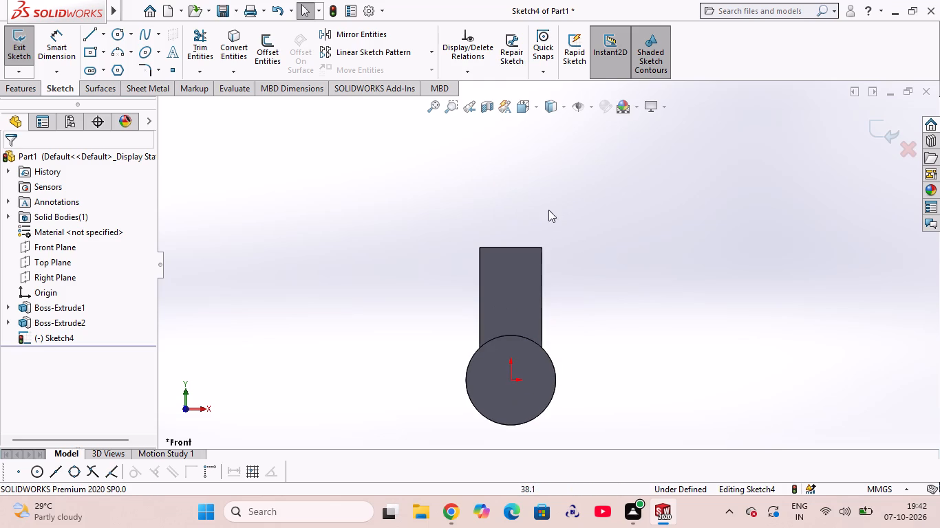
{"action": "left_click", "coordinate": [120, 37]}
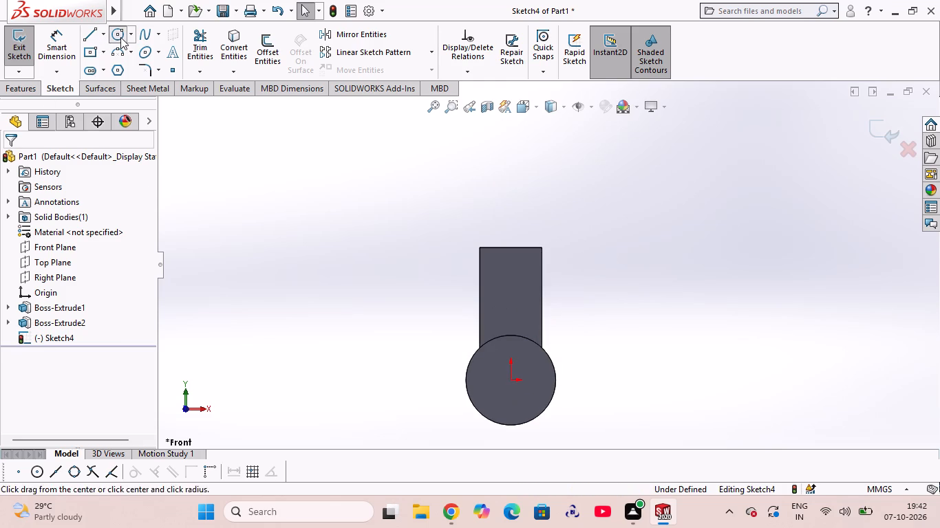
{"action": "left_click", "coordinate": [511, 248]}
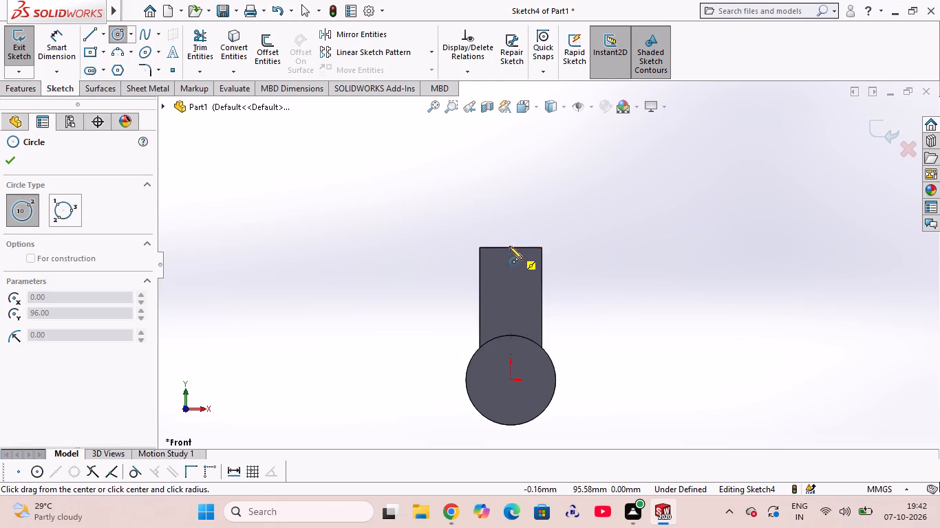
{"action": "left_click", "coordinate": [548, 227]}
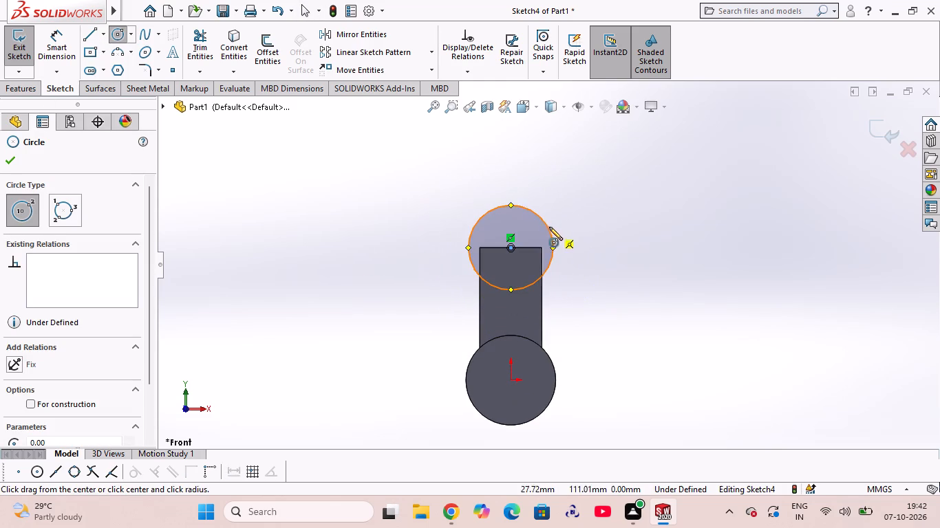
{"action": "left_click", "coordinate": [512, 154]}
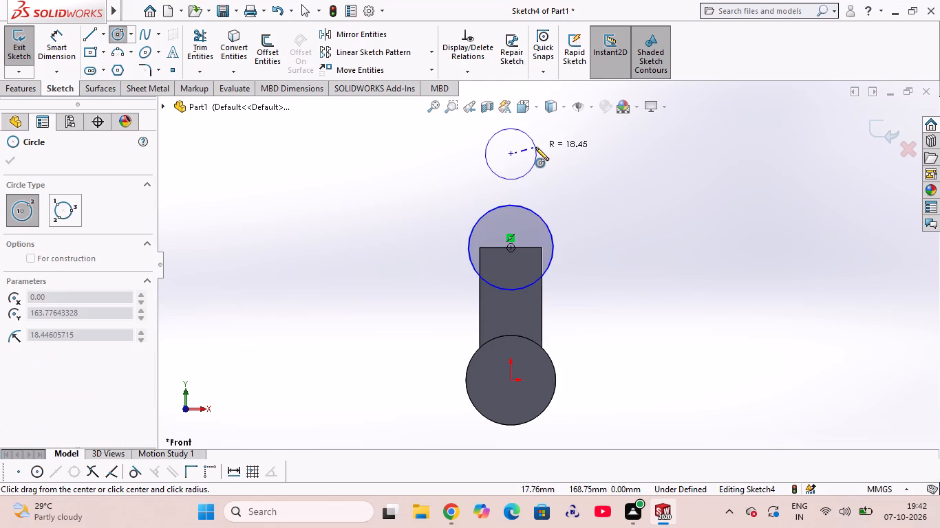
{"action": "left_click", "coordinate": [535, 147]}
Draw two vertical lines about 43 mm long from the small circle's side points down to the large circle.
{"action": "left_click", "coordinate": [87, 32]}
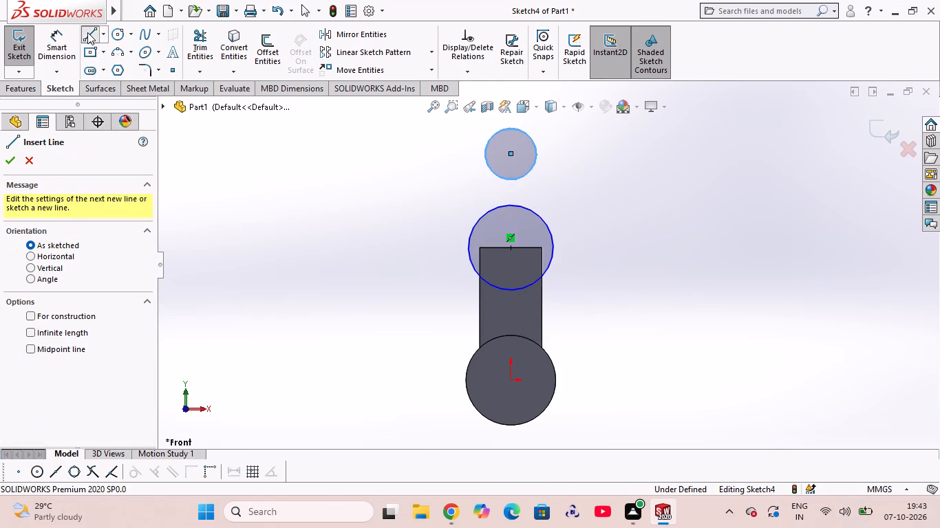
{"action": "left_click", "coordinate": [483, 153]}
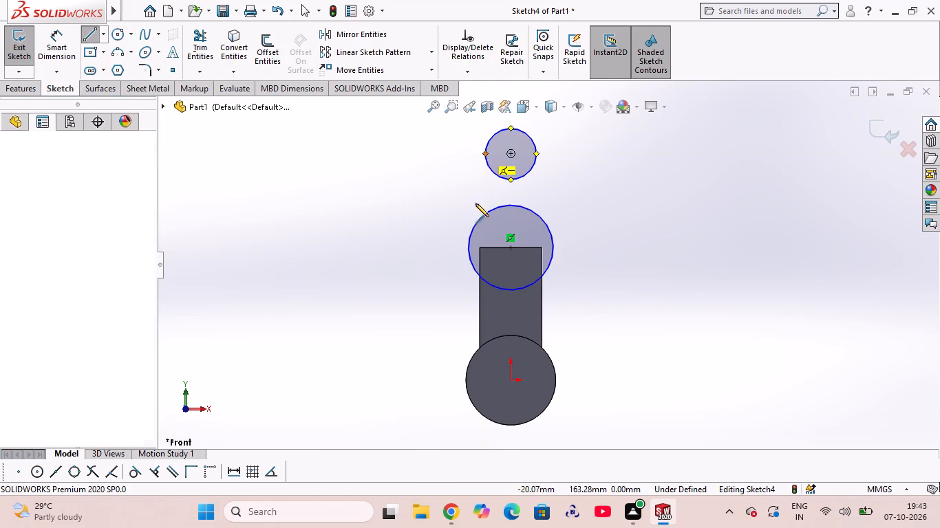
{"action": "left_click", "coordinate": [483, 214]}
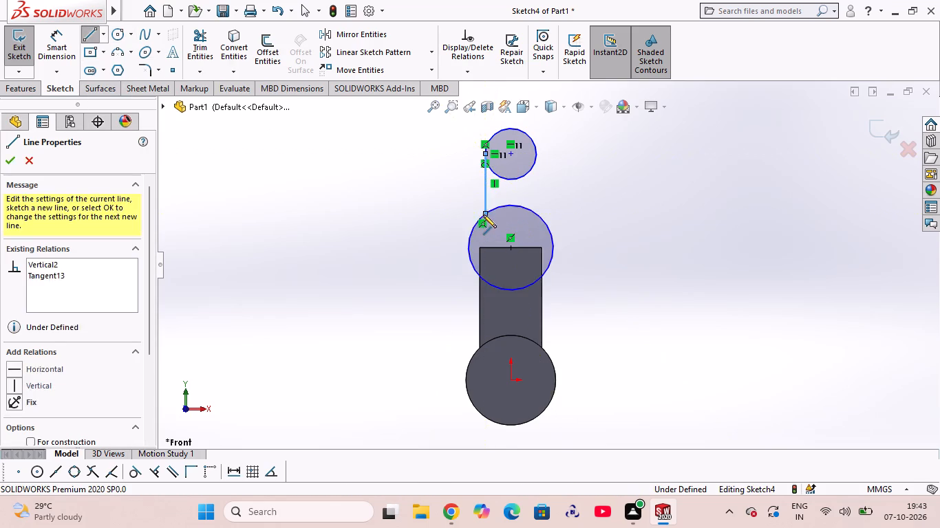
{"action": "right_click", "coordinate": [451, 194]}
{"action": "left_click", "coordinate": [480, 206]}
{"action": "right_click", "coordinate": [402, 199]}
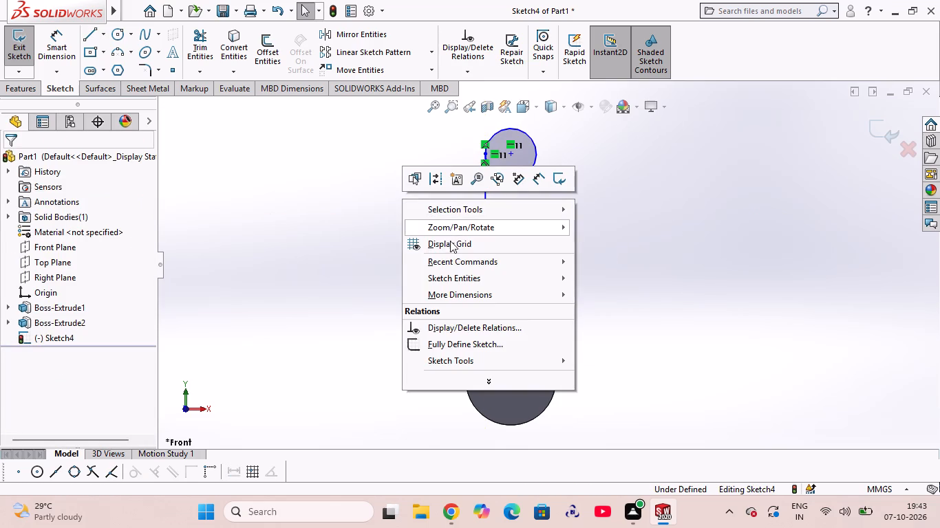
{"action": "left_click", "coordinate": [456, 265]}
{"action": "left_click", "coordinate": [615, 258]}
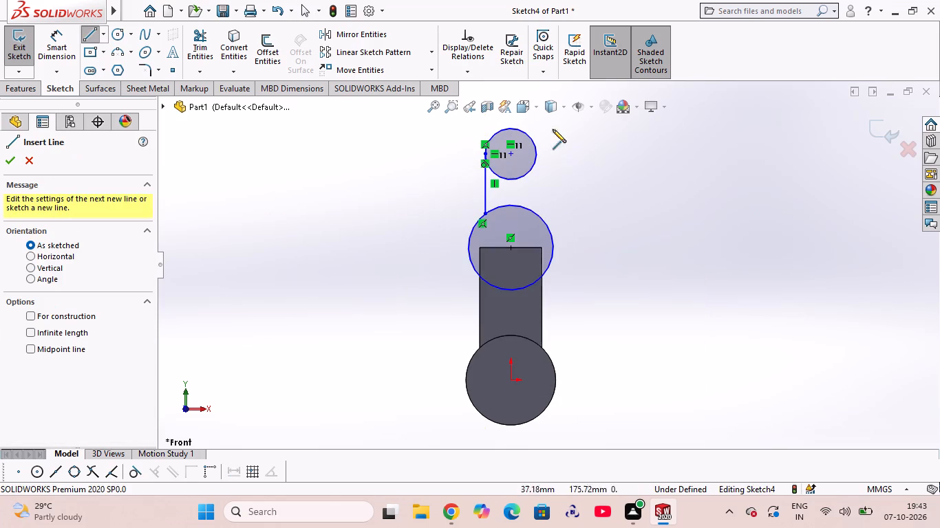
{"action": "left_click", "coordinate": [535, 153]}
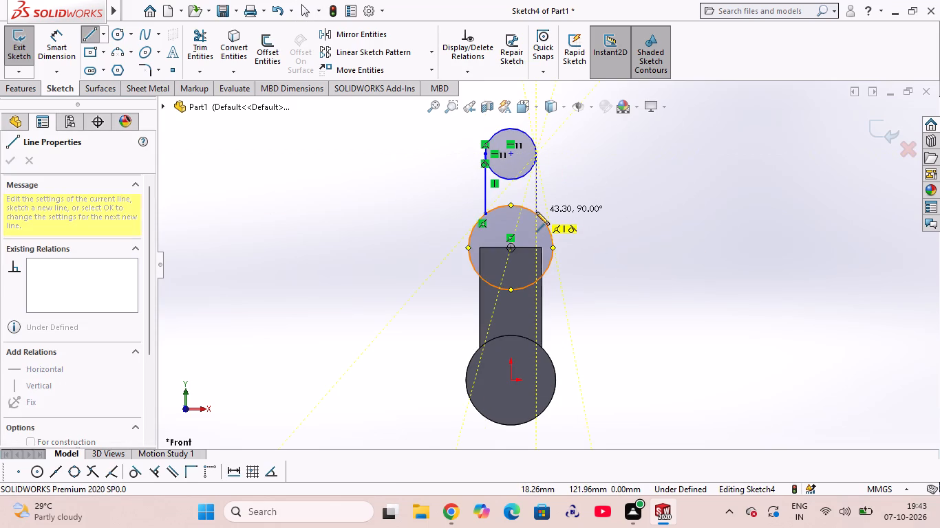
{"action": "left_click", "coordinate": [538, 212]}
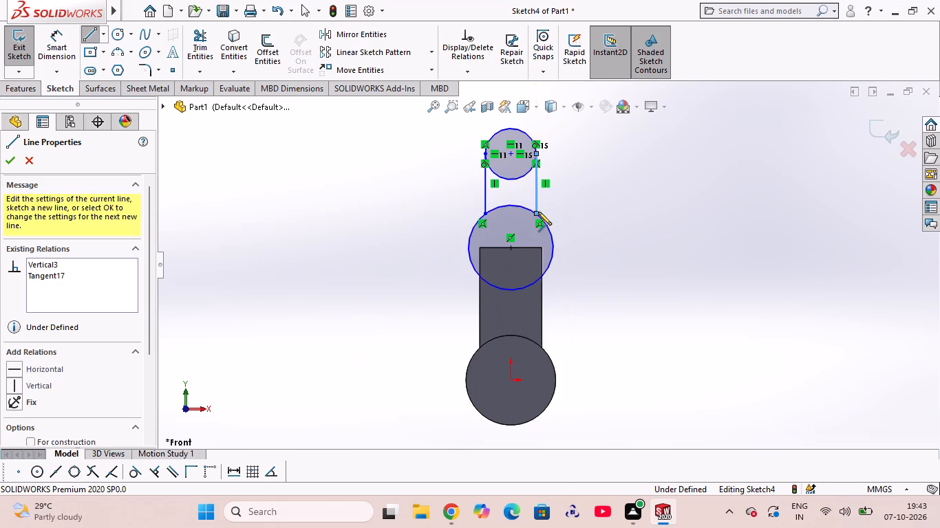
{"action": "right_click", "coordinate": [576, 192]}
{"action": "left_click", "coordinate": [656, 206]}
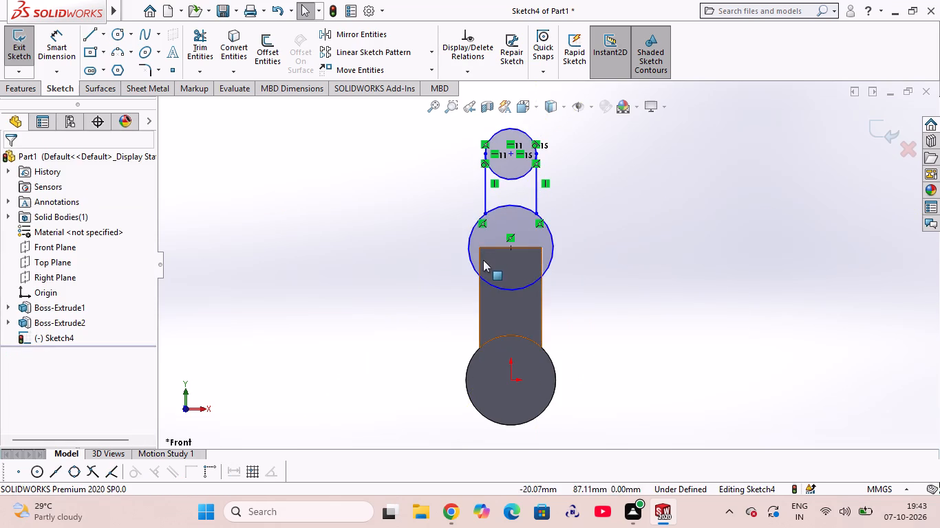
Draw a 96 mm vertical centerline from the origin to the large circle's centre.
{"action": "left_click", "coordinate": [101, 34]}
{"action": "left_click", "coordinate": [116, 69]}
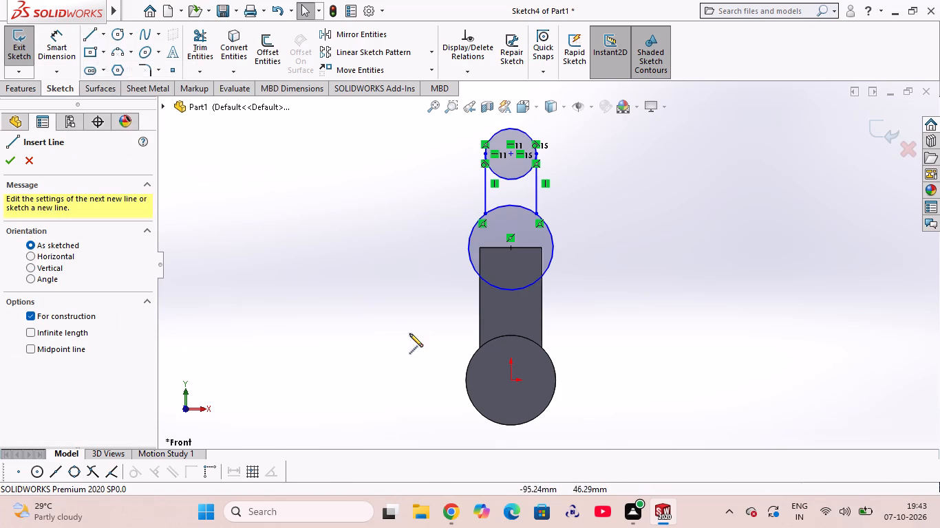
{"action": "left_click", "coordinate": [511, 379]}
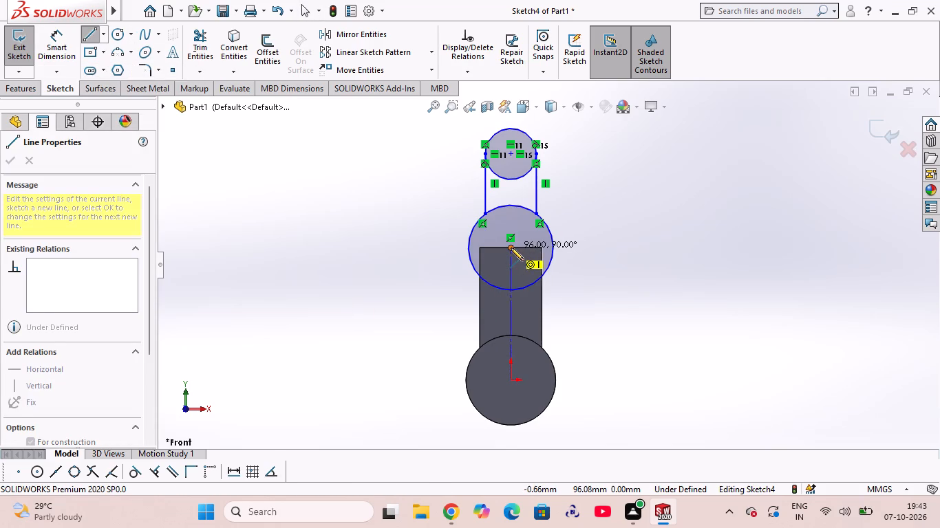
{"action": "left_click", "coordinate": [511, 247]}
{"action": "right_click", "coordinate": [573, 227]}
{"action": "left_click", "coordinate": [637, 241]}
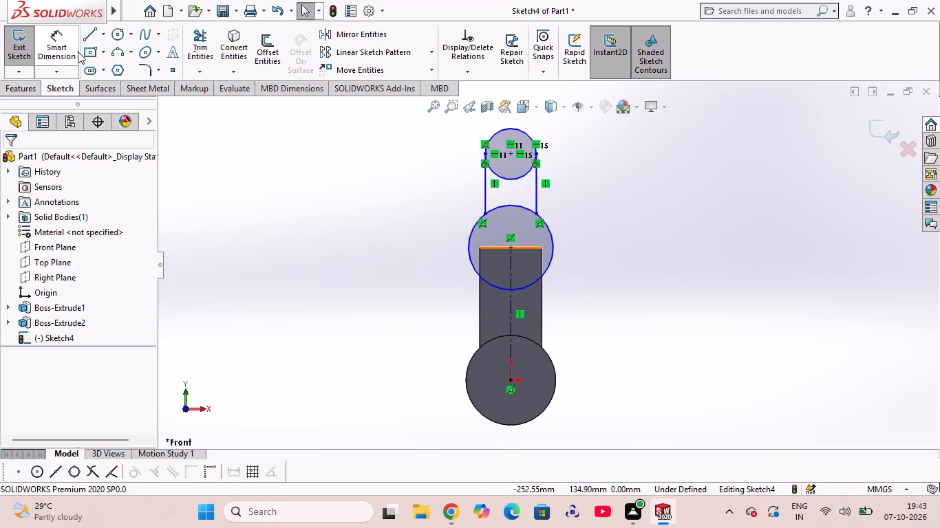
Draw a horizontal line about 21 mm long, 55 mm above the origin across the centerline, then a slanted line from its right end up to the large circle.
{"action": "left_click", "coordinate": [58, 56]}
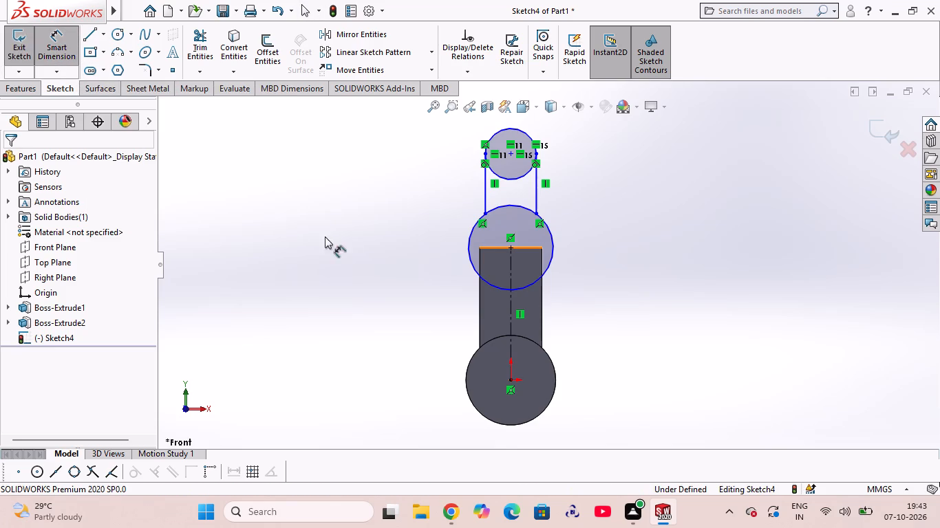
{"action": "scroll", "coordinate": [343, 285], "scroll_direction": "down", "scroll_amount": 1}
{"action": "scroll", "coordinate": [343, 287], "scroll_direction": "up", "scroll_amount": 2}
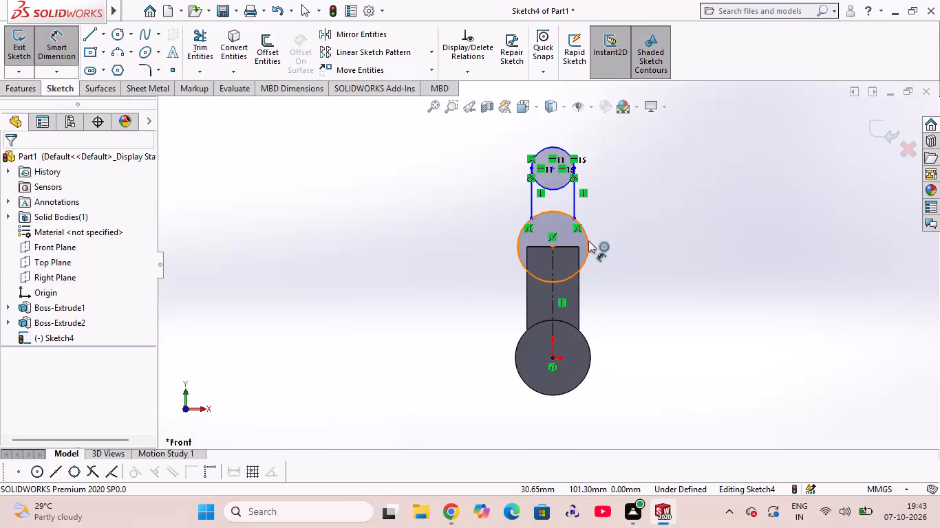
{"action": "left_click", "coordinate": [91, 36]}
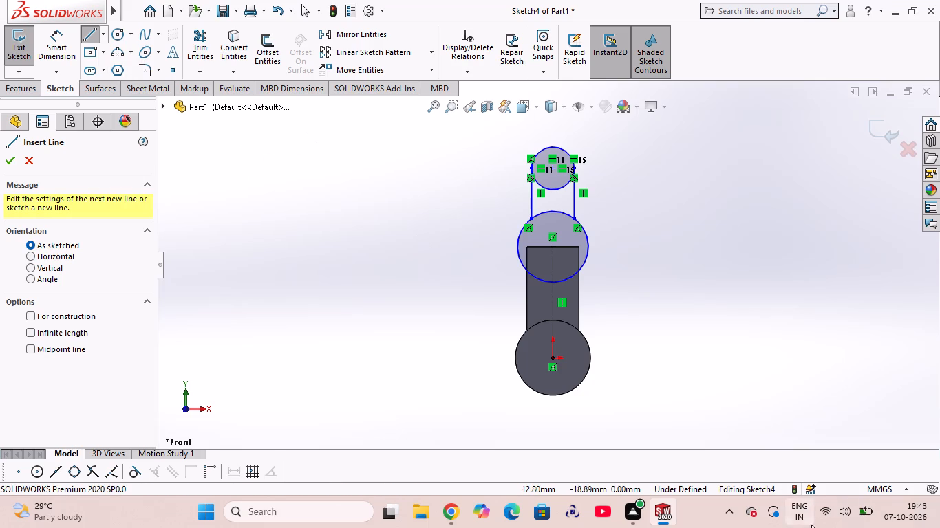
{"action": "left_click", "coordinate": [541, 295]}
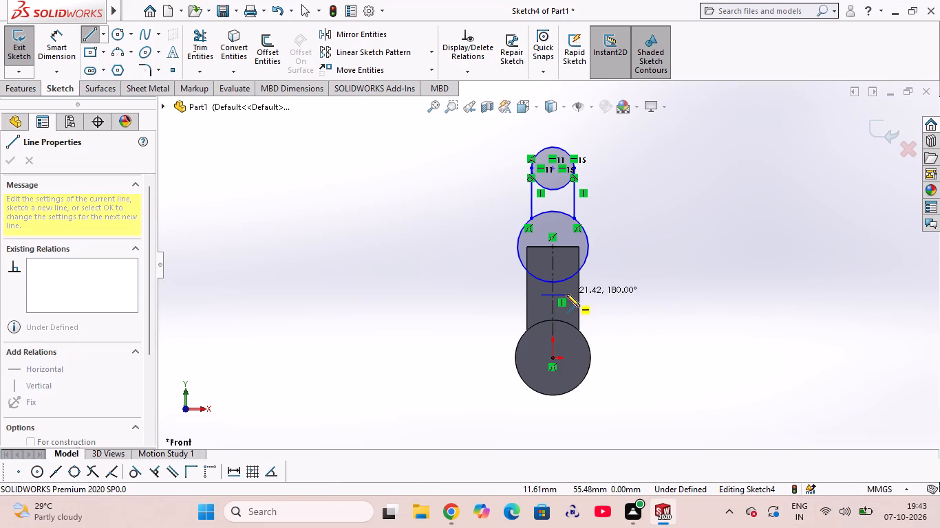
{"action": "left_click", "coordinate": [568, 294]}
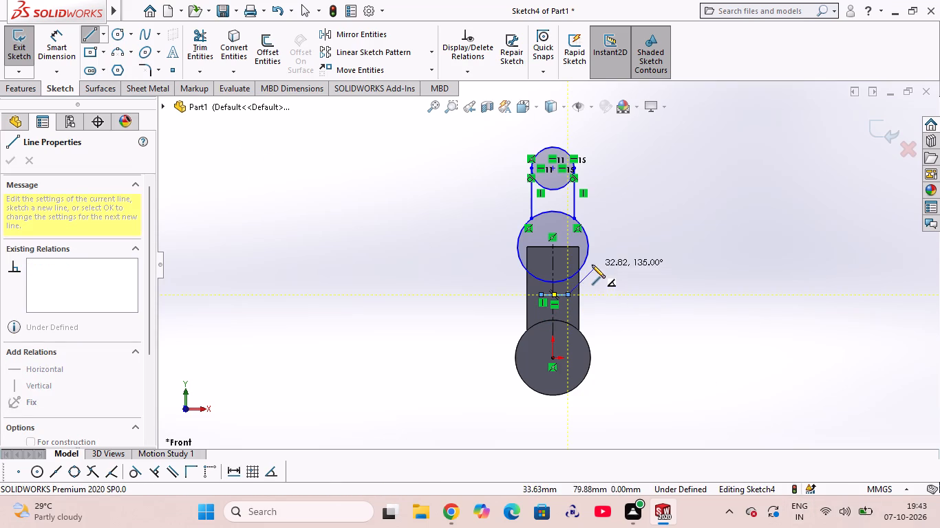
{"action": "left_click", "coordinate": [586, 257]}
{"action": "right_click", "coordinate": [614, 257]}
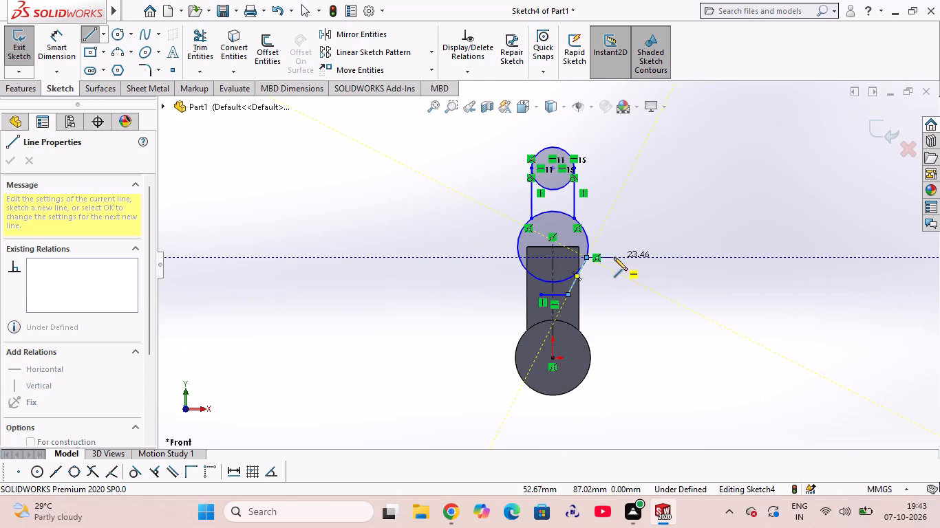
{"action": "left_click", "coordinate": [653, 267]}
{"action": "right_click", "coordinate": [641, 258]}
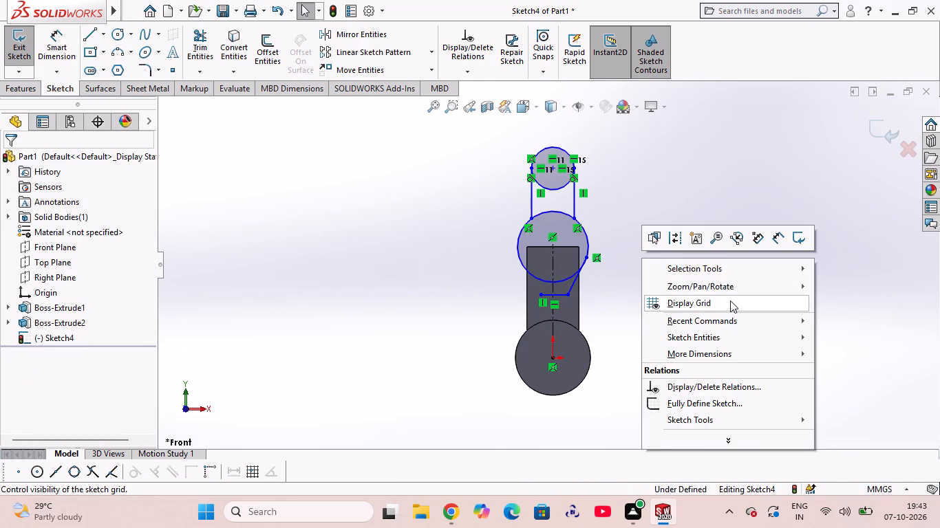
Draw a slanted line about 38 mm long from the horizontal line's left end up to the large circle's left side.
{"action": "left_click", "coordinate": [723, 320]}
{"action": "left_click", "coordinate": [855, 325]}
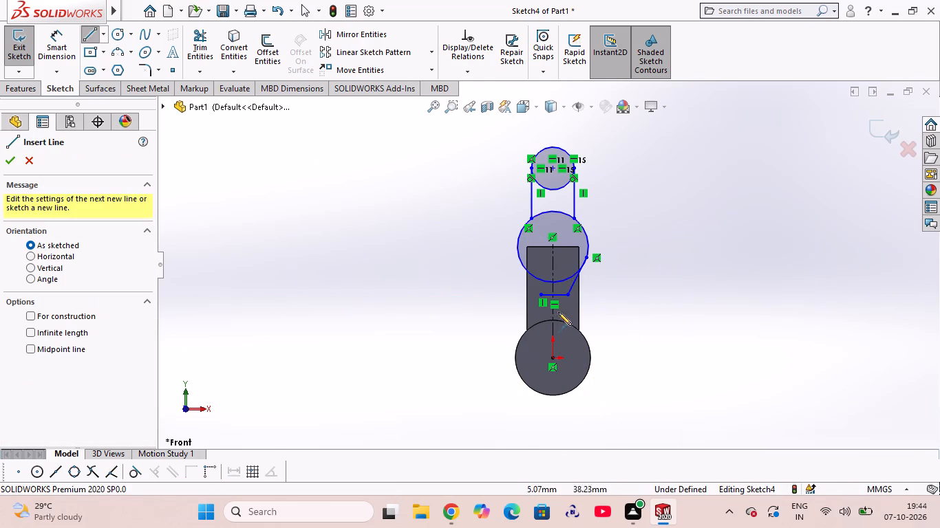
{"action": "left_click", "coordinate": [542, 294]}
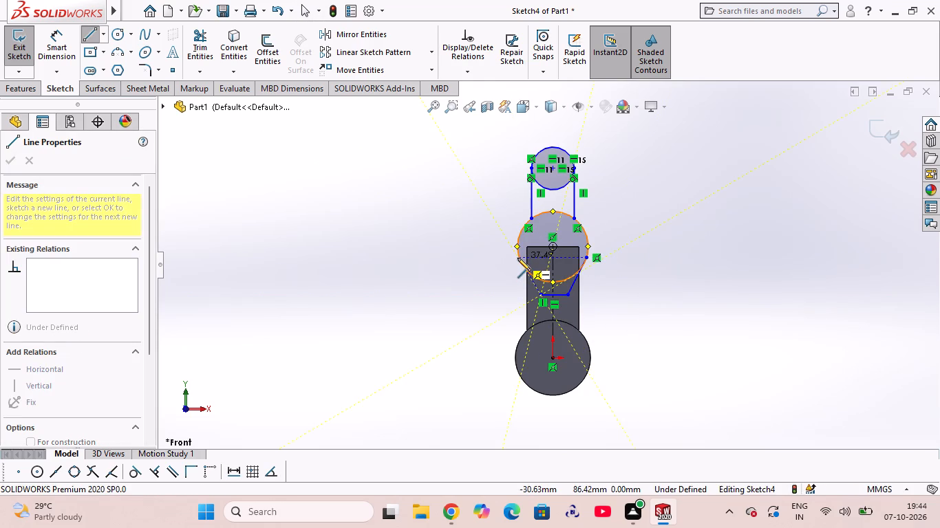
{"action": "left_click", "coordinate": [517, 258]}
{"action": "right_click", "coordinate": [482, 277]}
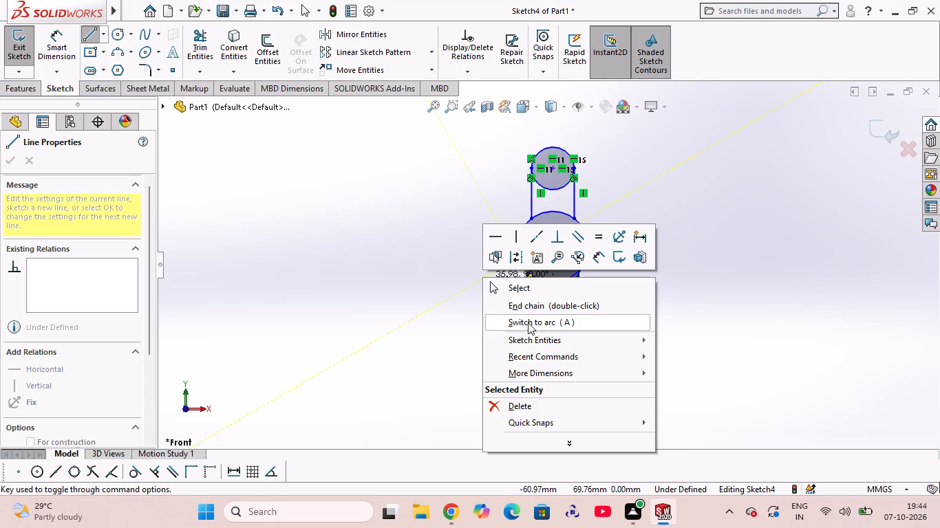
{"action": "left_click", "coordinate": [538, 288]}
{"action": "left_click", "coordinate": [481, 283]}
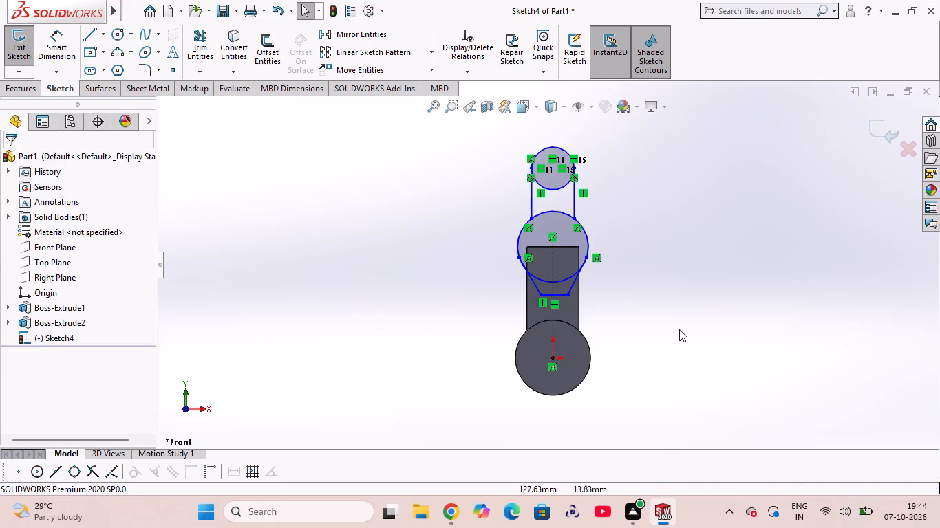
Add Tangent relations between the large circle and each of the two slanted lines below it.
{"action": "left_click", "coordinate": [570, 287]}
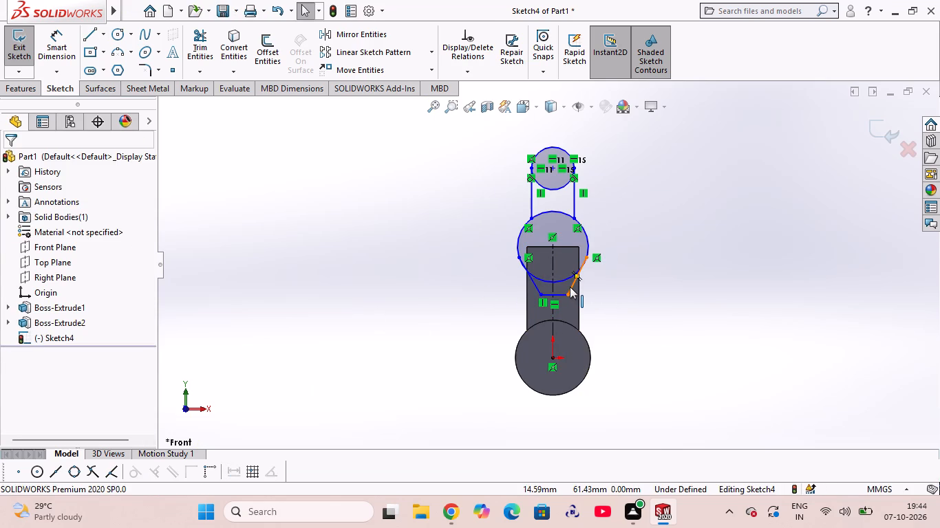
{"action": "left_click", "coordinate": [588, 244], "text": "ctrl"}
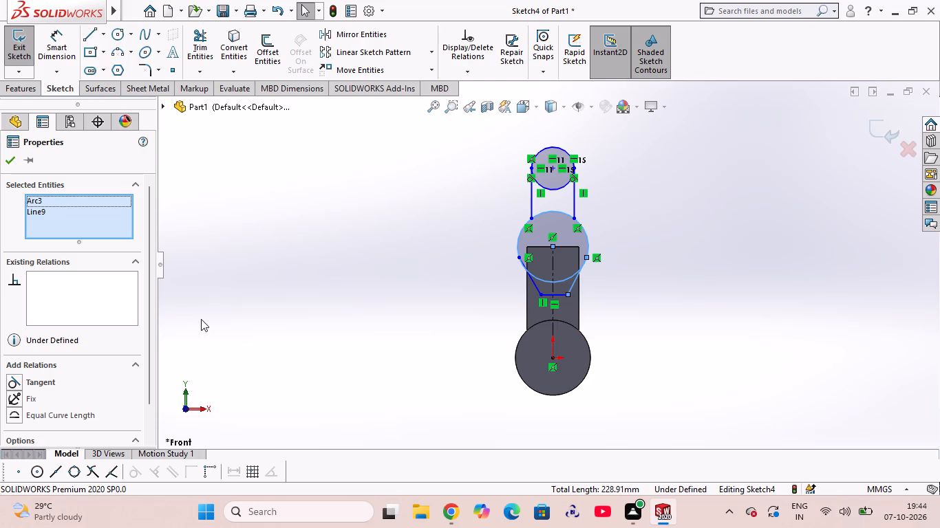
{"action": "left_click", "coordinate": [47, 381]}
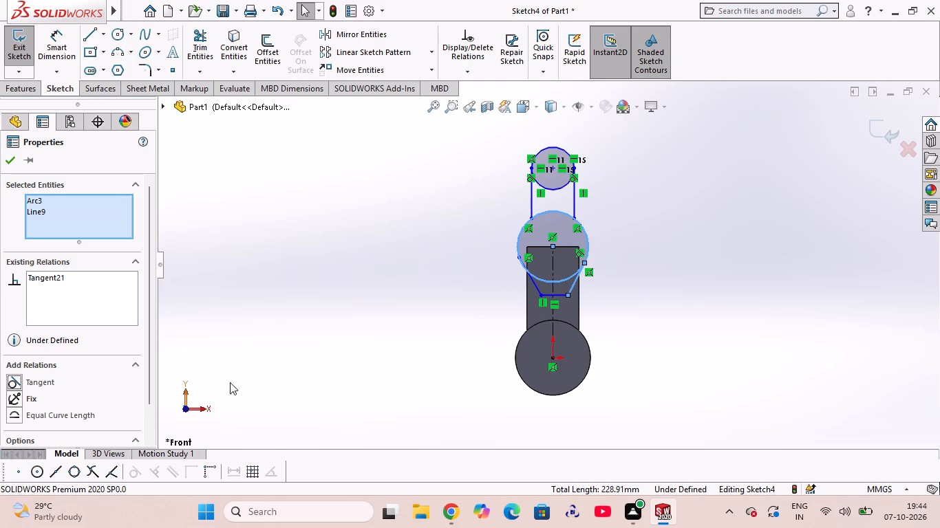
{"action": "left_click", "coordinate": [9, 158]}
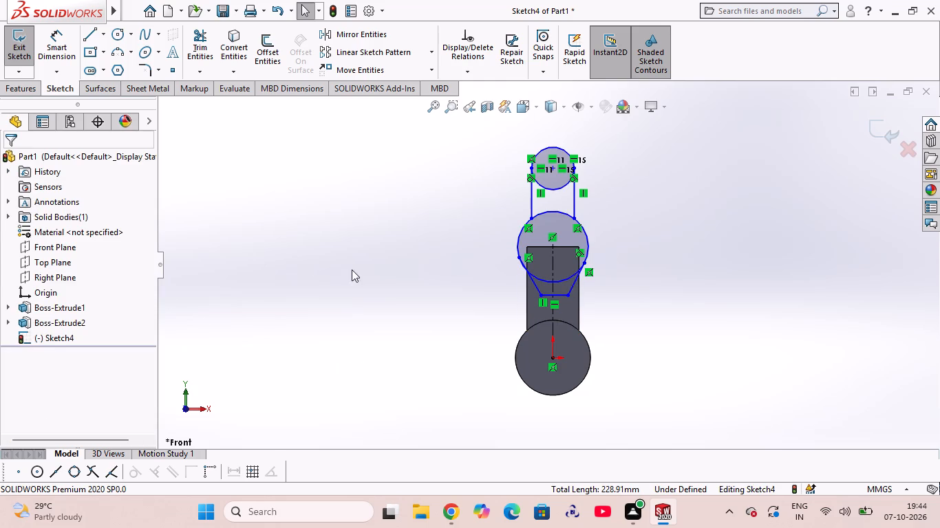
{"action": "left_click", "coordinate": [534, 283]}
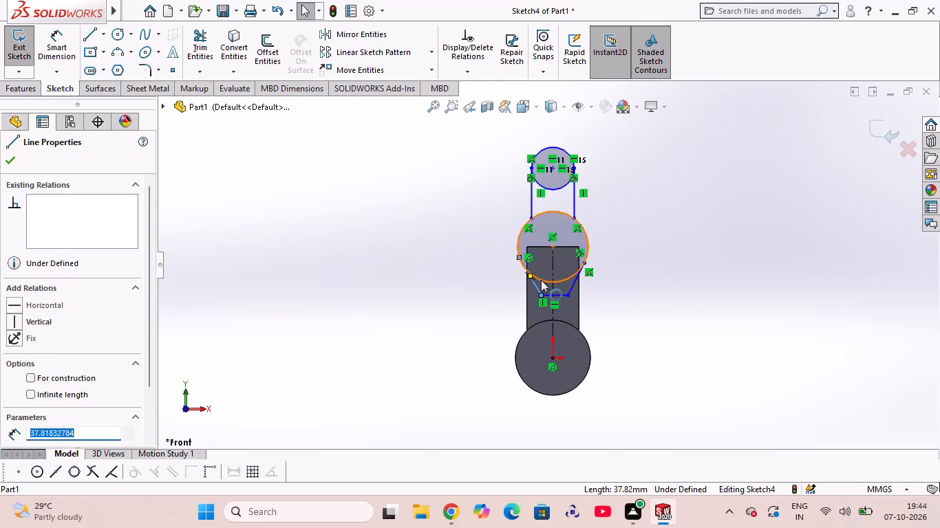
{"action": "left_click", "coordinate": [544, 278], "text": "ctrl"}
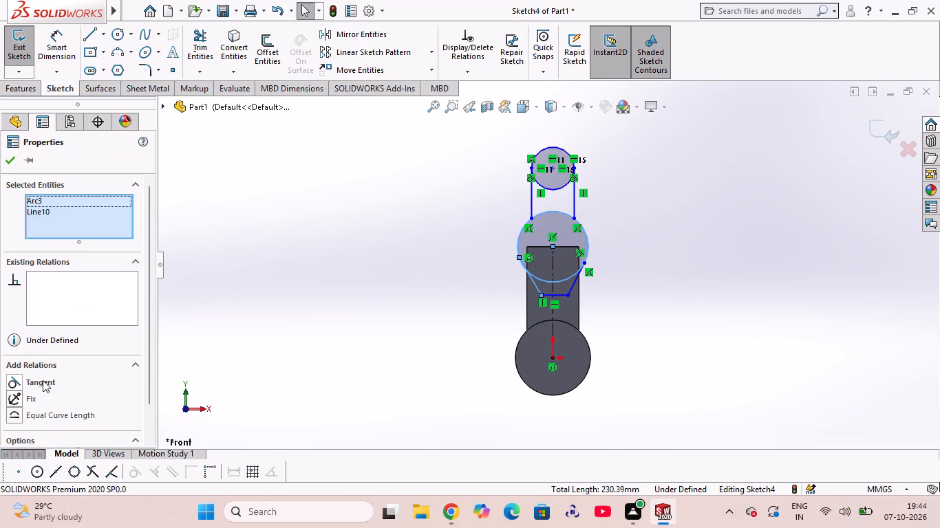
{"action": "left_click", "coordinate": [43, 380]}
{"action": "left_click", "coordinate": [290, 280]}
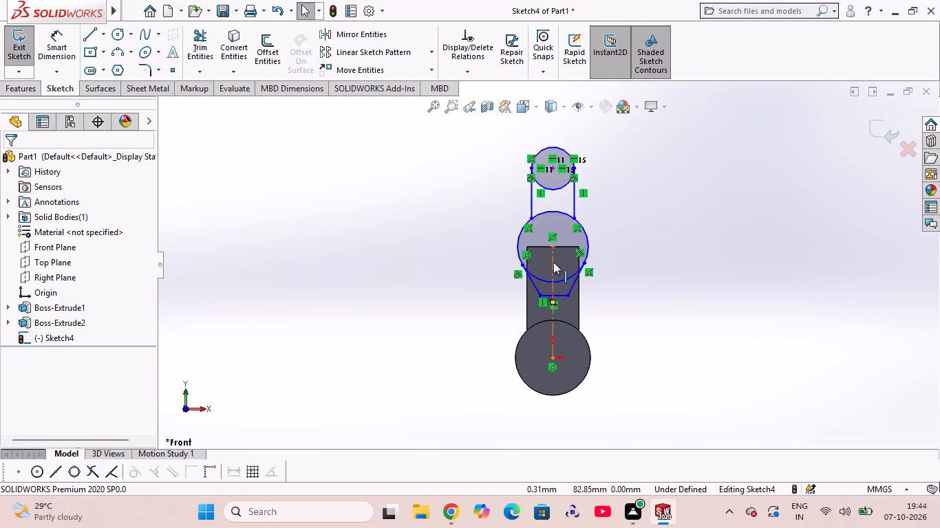
Add a Vertical relation between the origin and the large circle's centre point.
{"action": "left_click", "coordinate": [554, 355]}
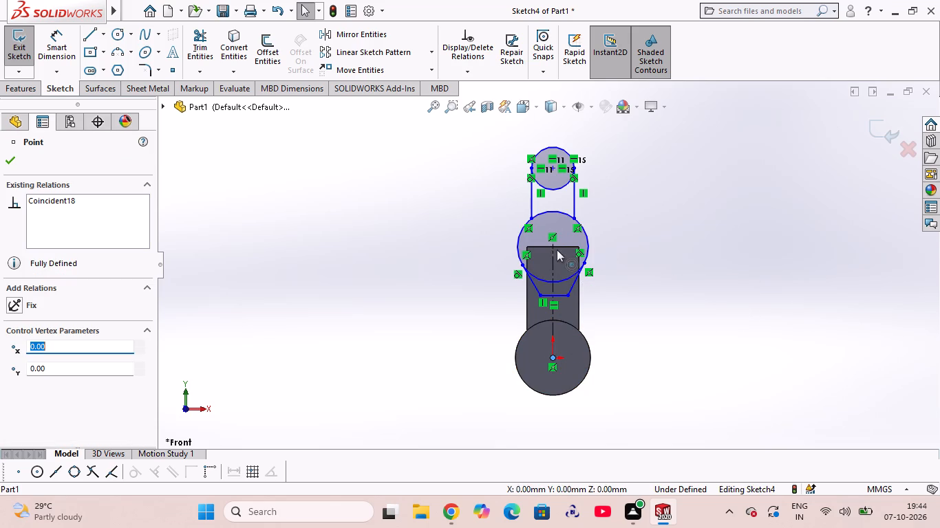
{"action": "left_click", "coordinate": [552, 246], "text": "ctrl"}
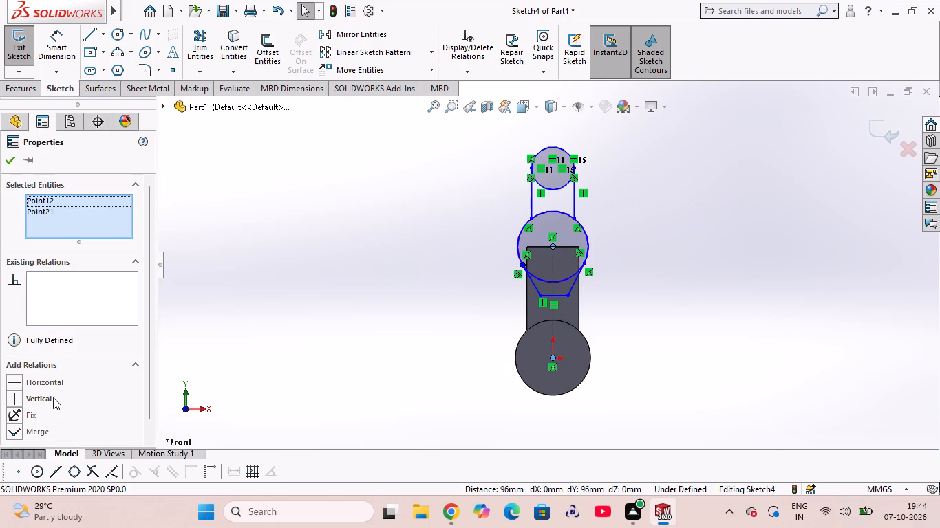
{"action": "left_click", "coordinate": [41, 397]}
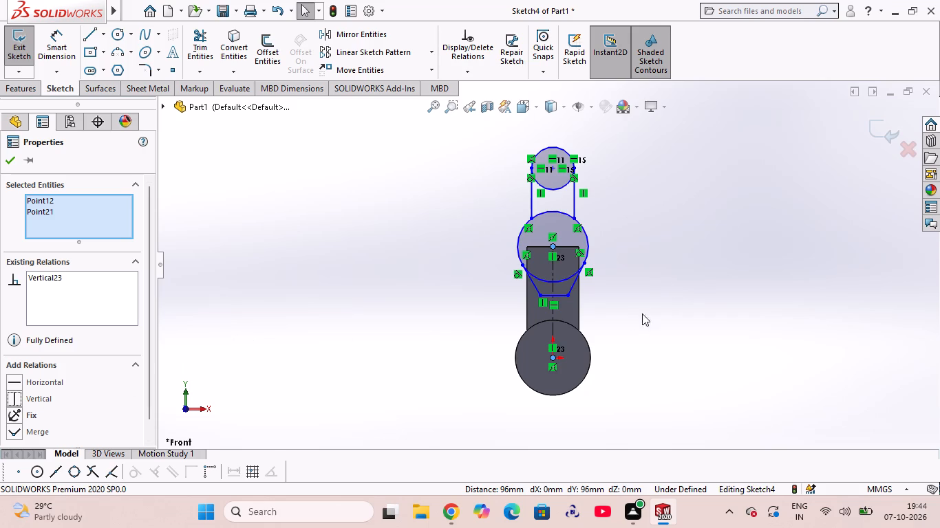
Start Smart Dimension and inspect the profile's alignment with the cylinder and arm from several angles, ending in the Back view.
{"action": "left_click", "coordinate": [61, 49]}
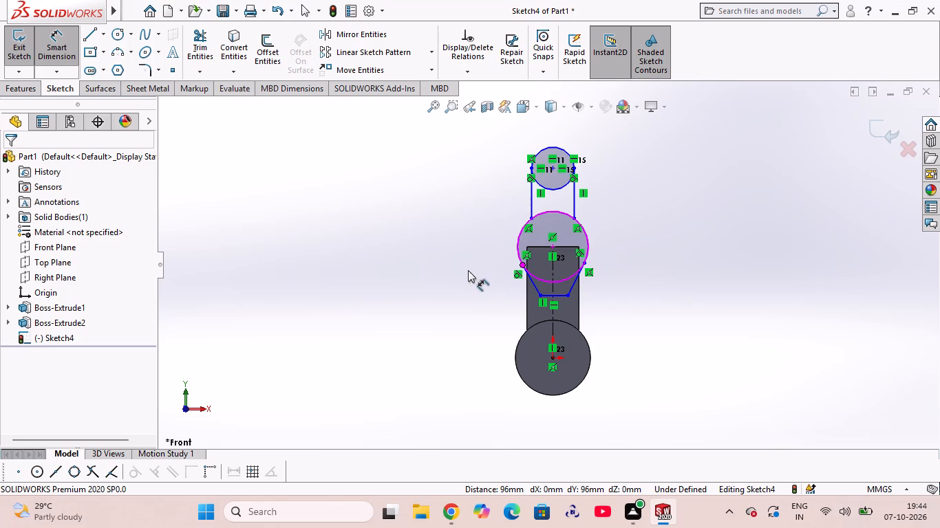
{"action": "middle_click_drag", "start_coordinate": [426, 309], "coordinate": [519, 308]}
{"action": "middle_click_drag", "start_coordinate": [515, 309], "coordinate": [513, 309]}
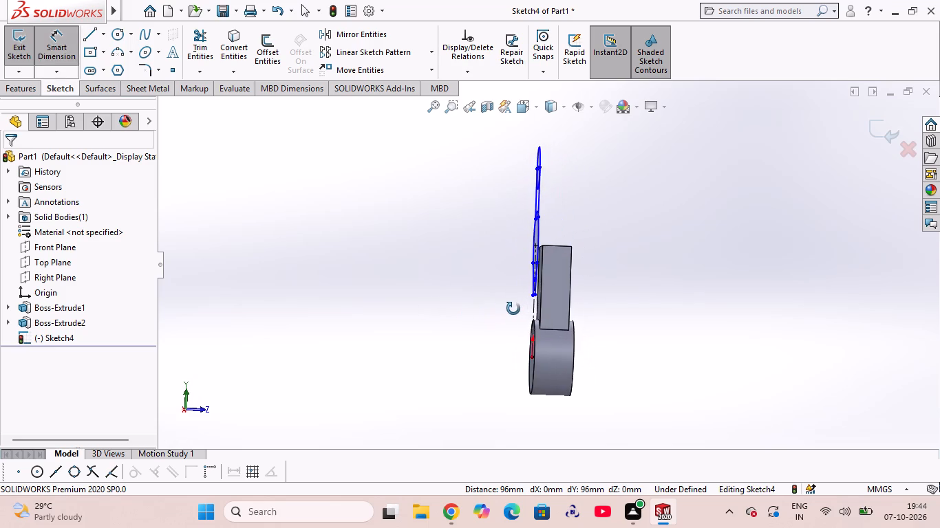
{"action": "middle_click_drag", "start_coordinate": [513, 309], "coordinate": [509, 309]}
{"action": "middle_click_drag", "start_coordinate": [485, 309], "coordinate": [460, 308]}
{"action": "scroll", "coordinate": [460, 308], "scroll_direction": "up", "scroll_amount": 1}
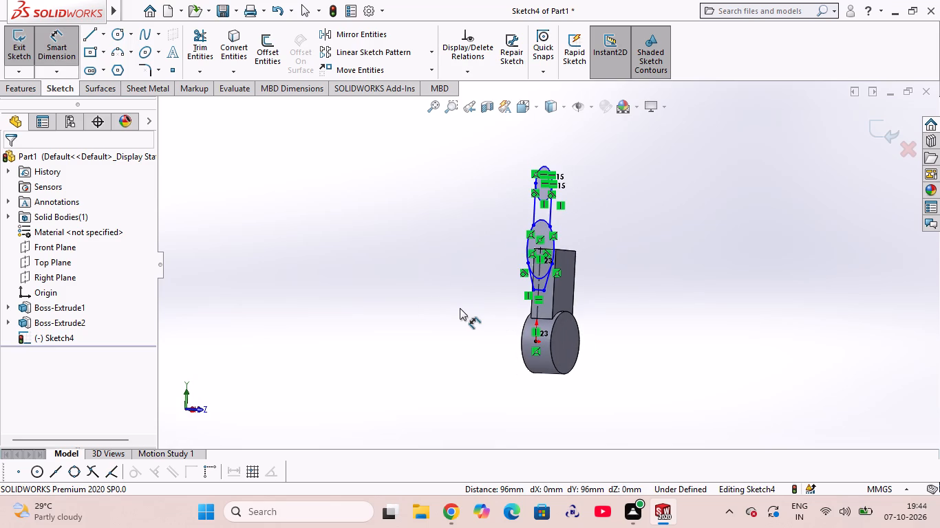
{"action": "key", "text": "ctrl+8"}
{"action": "middle_click_drag", "start_coordinate": [452, 300], "coordinate": [518, 311]}
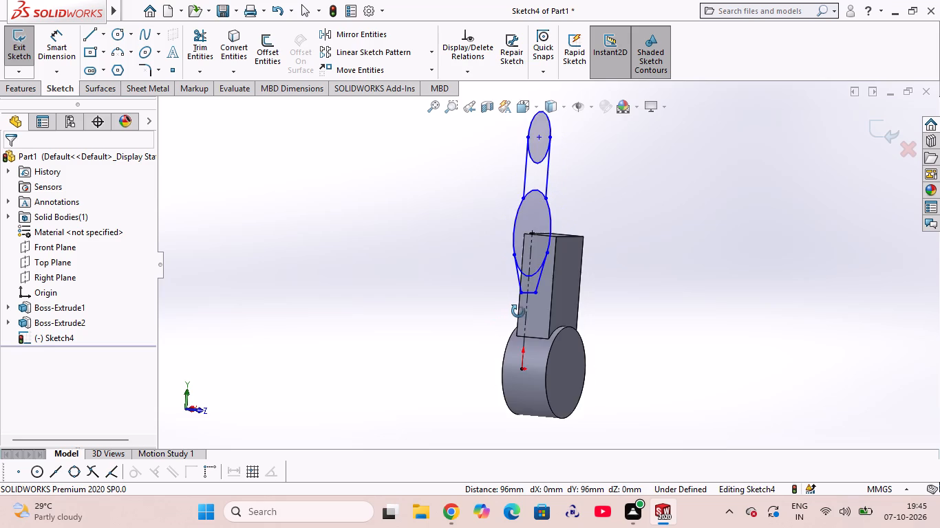
{"action": "middle_click_drag", "start_coordinate": [518, 311], "coordinate": [502, 311]}
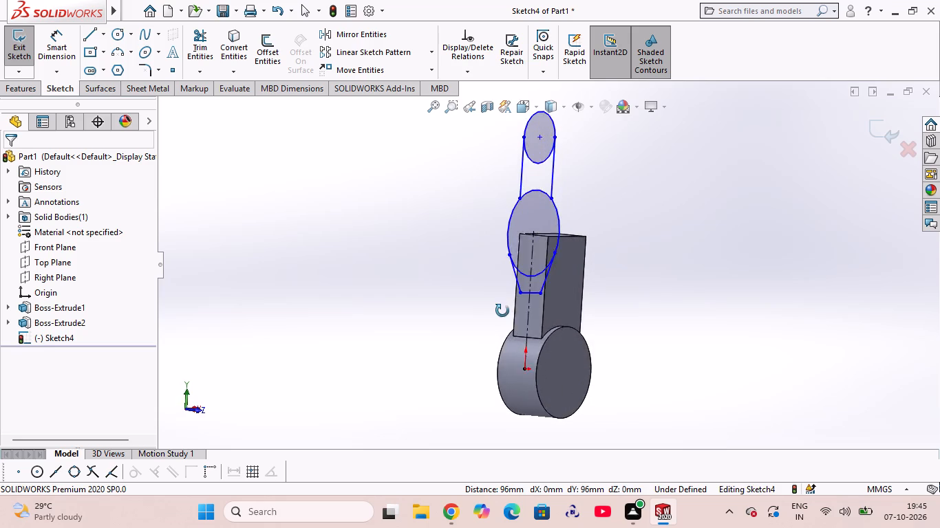
{"action": "middle_click_drag", "start_coordinate": [502, 311], "coordinate": [487, 308]}
{"action": "middle_click_drag", "start_coordinate": [470, 308], "coordinate": [445, 305]}
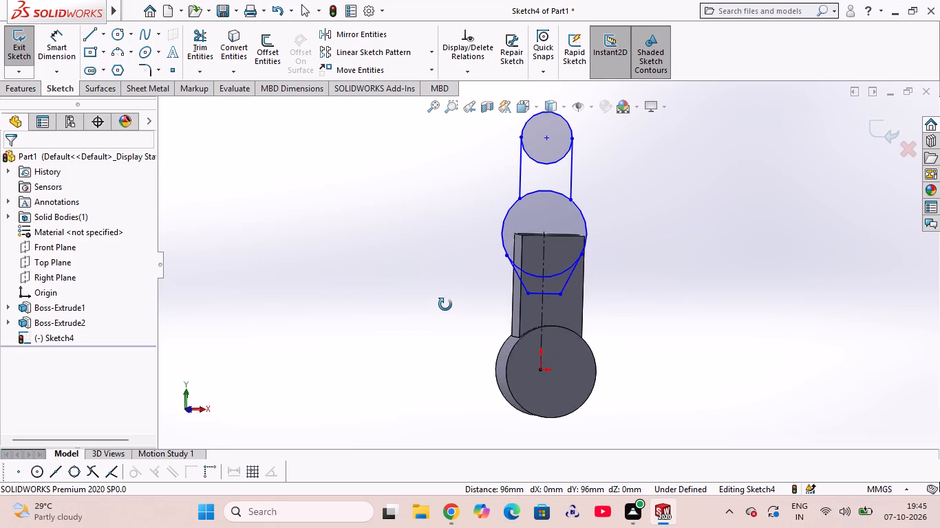
{"action": "middle_click_drag", "start_coordinate": [445, 305], "coordinate": [626, 302]}
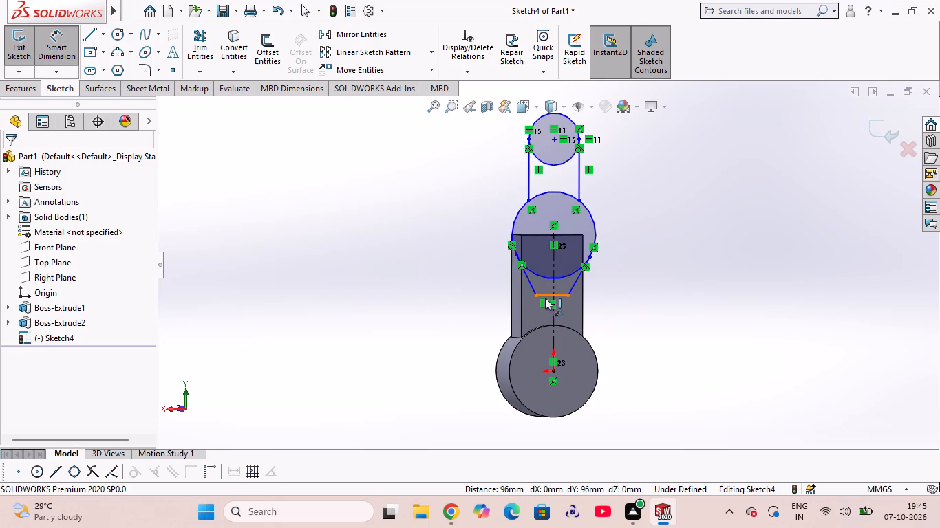
{"action": "key", "text": "ctrl+8"}
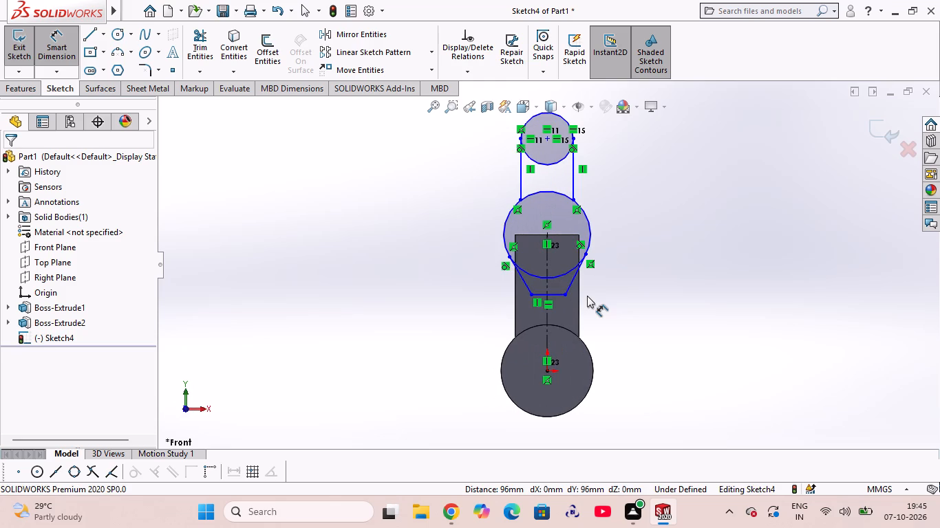
{"action": "key", "text": "ctrl+8"}
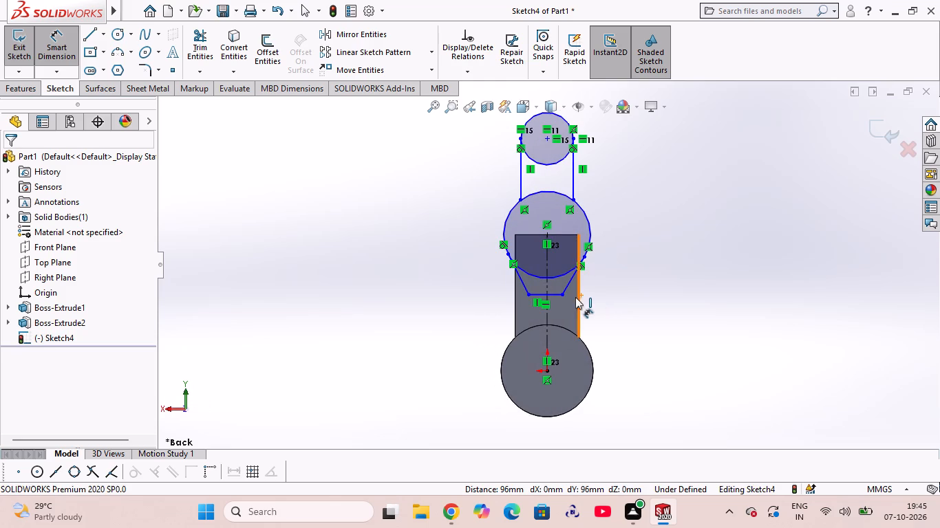
Dimension the large circle's diameter as 50 mm.
{"action": "left_click", "coordinate": [584, 210]}
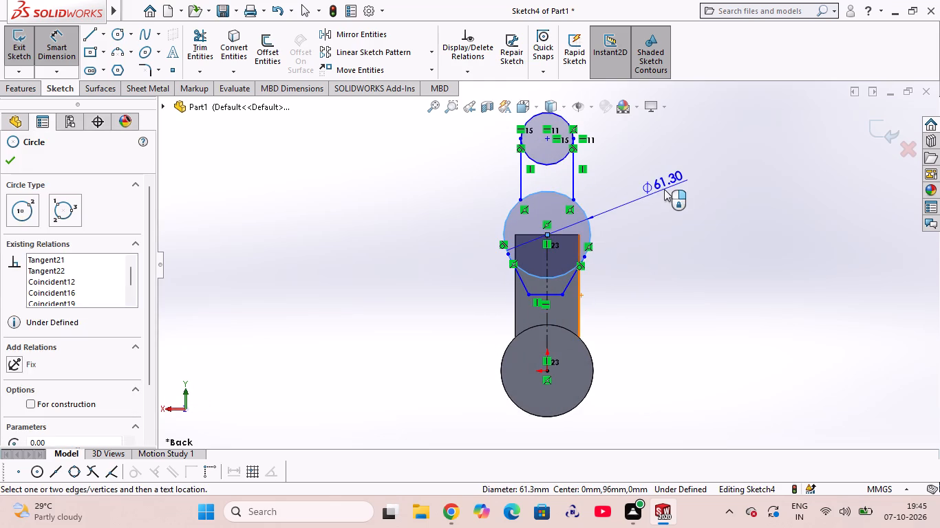
{"action": "left_click", "coordinate": [666, 190]}
{"action": "type", "text": "50"}
{"action": "key", "text": "Return"}
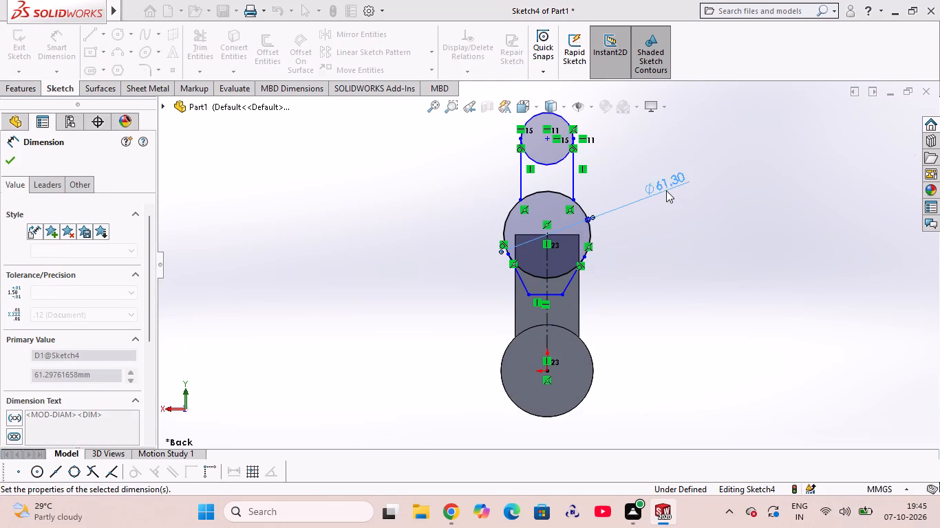
Dimension the small upper circle's diameter as 28 mm.
{"action": "left_click", "coordinate": [557, 124]}
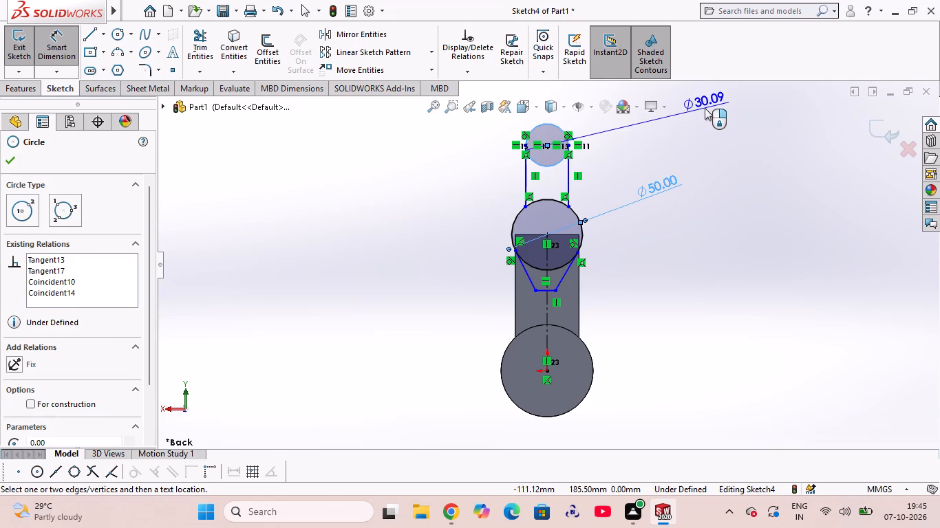
{"action": "left_click", "coordinate": [705, 108]}
{"action": "type", "text": "28"}
{"action": "key", "text": "Return"}
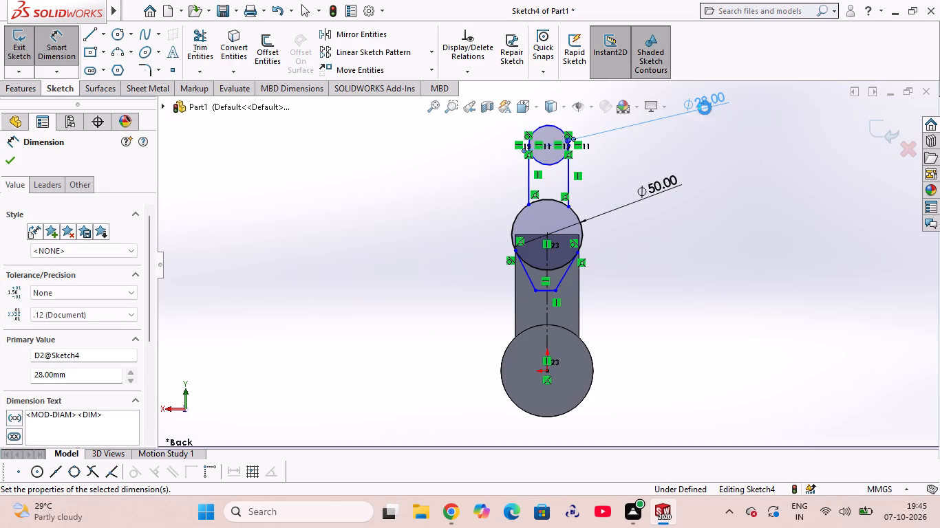
Dimension the distance between the small and large circles' centre points as 44 mm.
{"action": "left_click", "coordinate": [548, 145]}
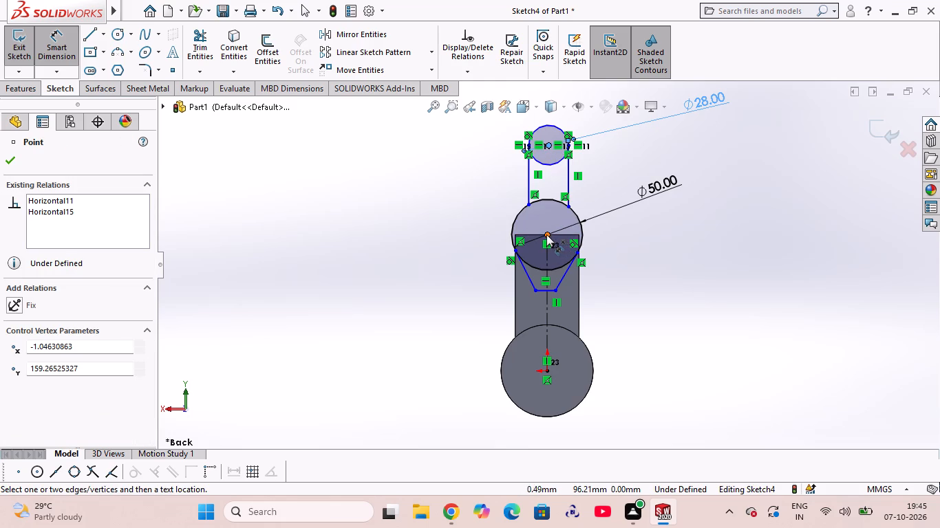
{"action": "left_click", "coordinate": [546, 234]}
{"action": "left_click", "coordinate": [392, 236]}
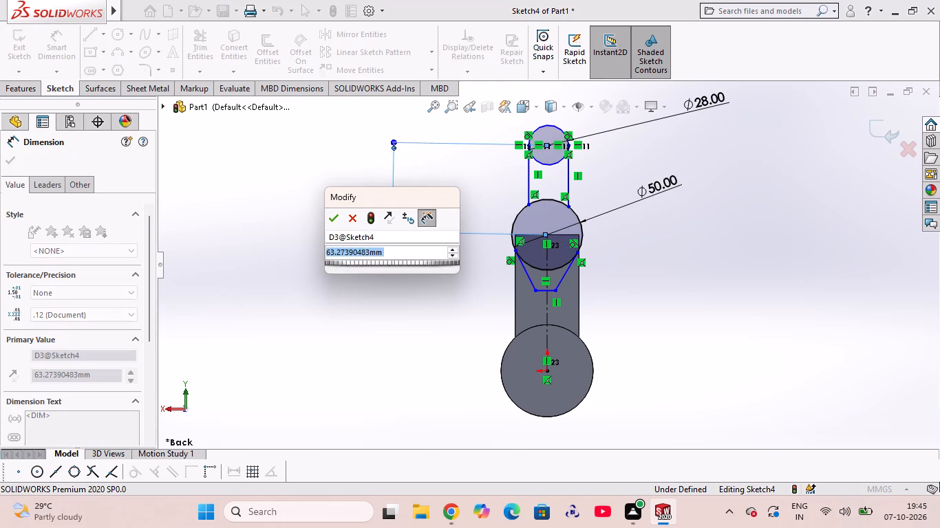
{"action": "type", "text": "44"}
{"action": "key", "text": "Return"}
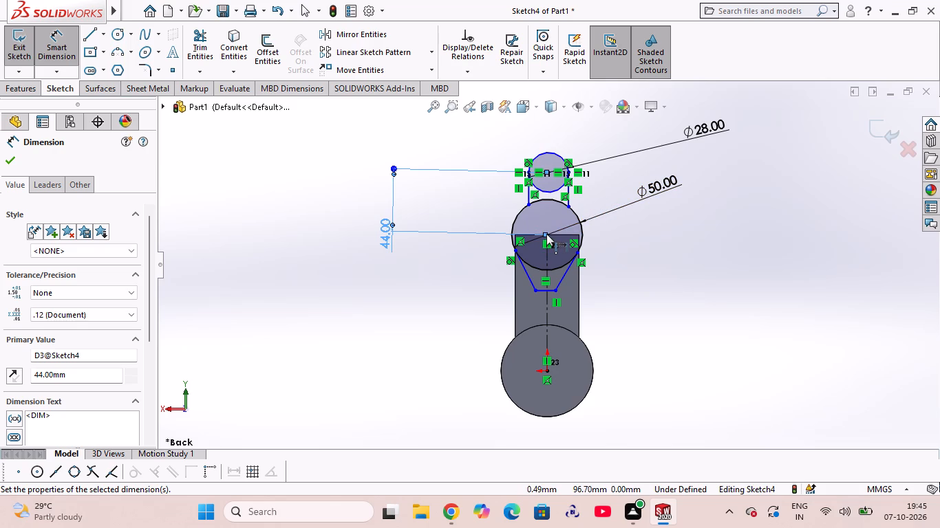
Dimension the distance from the large circle's centre to the short horizontal line at the profile's bottom as 34 mm.
{"action": "left_click", "coordinate": [543, 290]}
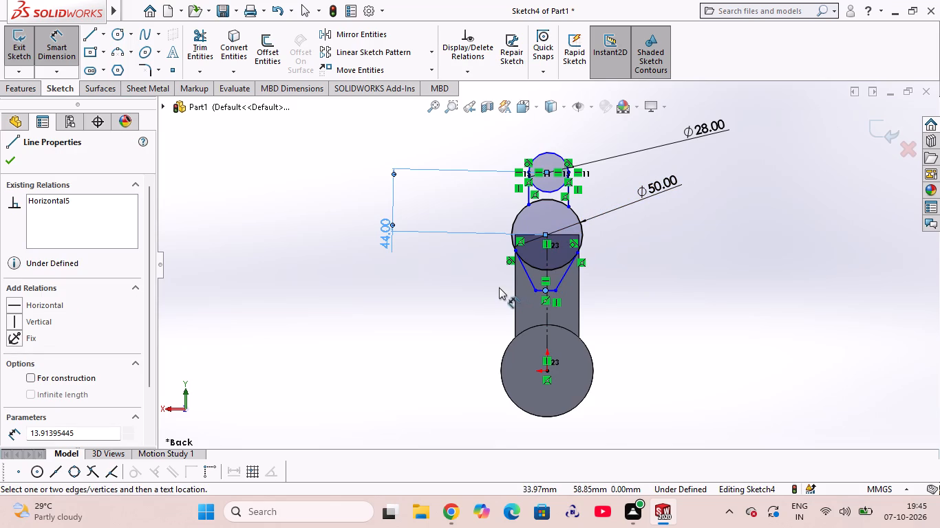
{"action": "key", "text": "Escape"}
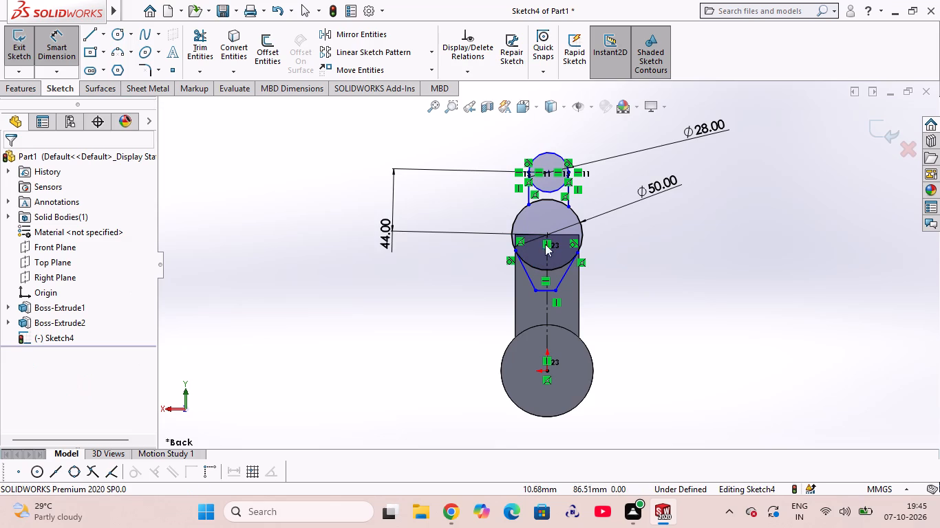
{"action": "left_click", "coordinate": [546, 233]}
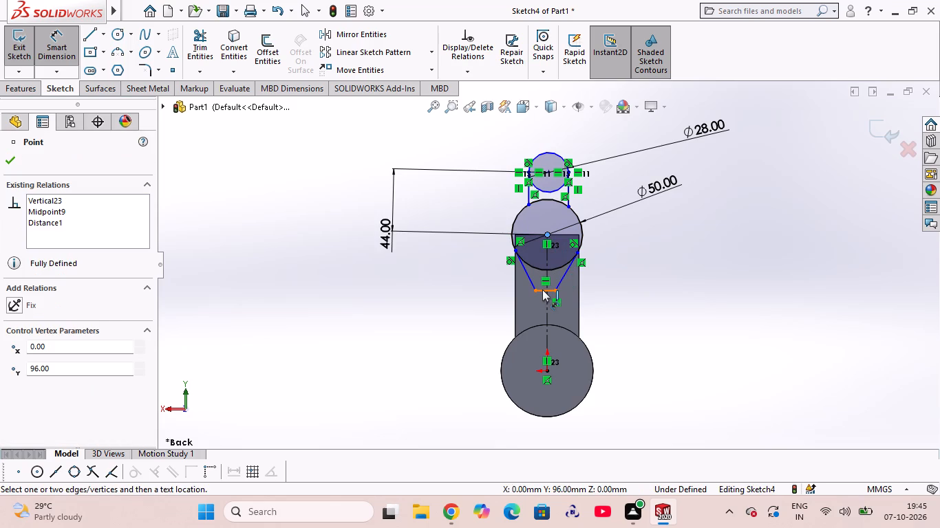
{"action": "left_click", "coordinate": [542, 289]}
{"action": "left_click", "coordinate": [445, 294]}
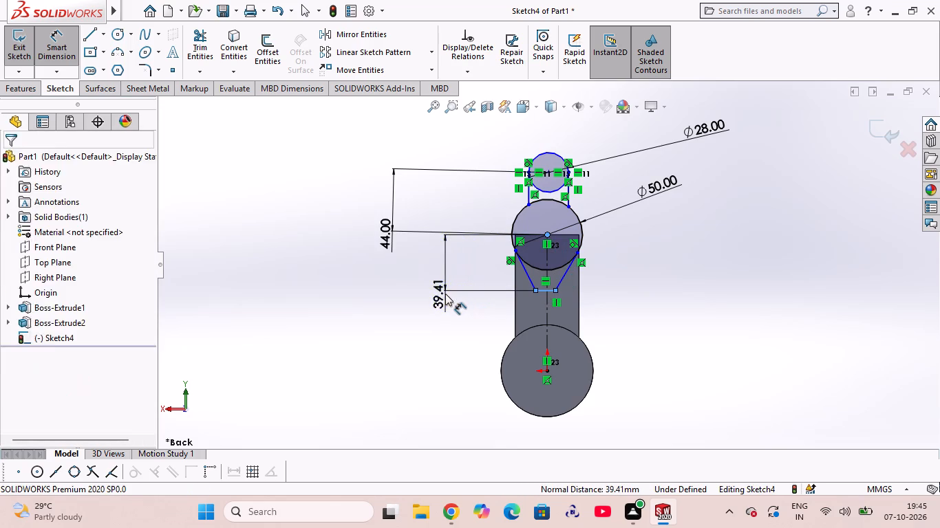
{"action": "type", "text": "34"}
{"action": "key", "text": "Return"}
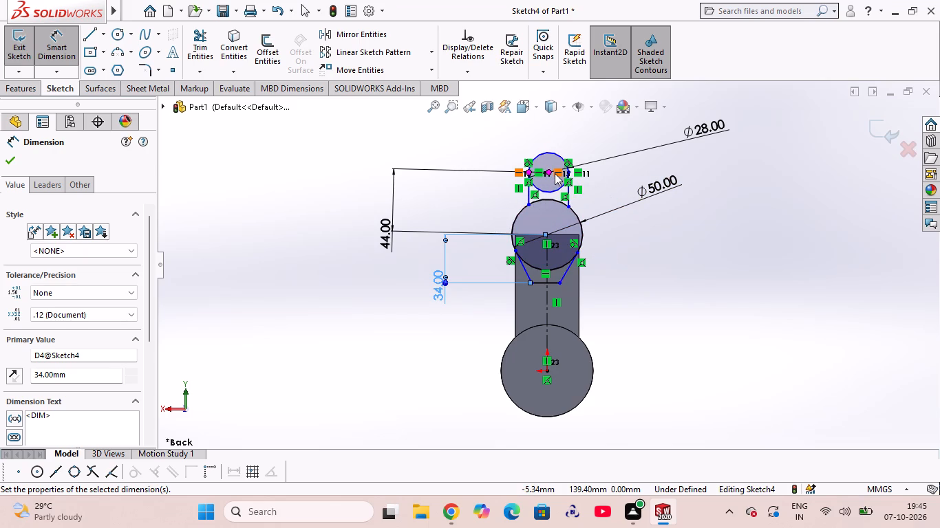
Add a Vertical relation between the centre points of the small and large circles.
{"action": "key", "text": "Escape"}
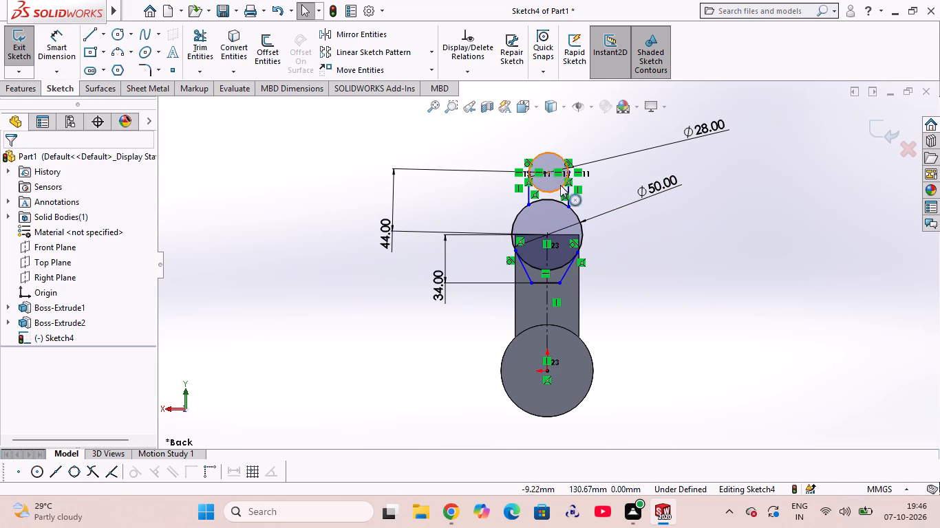
{"action": "left_click", "coordinate": [548, 171]}
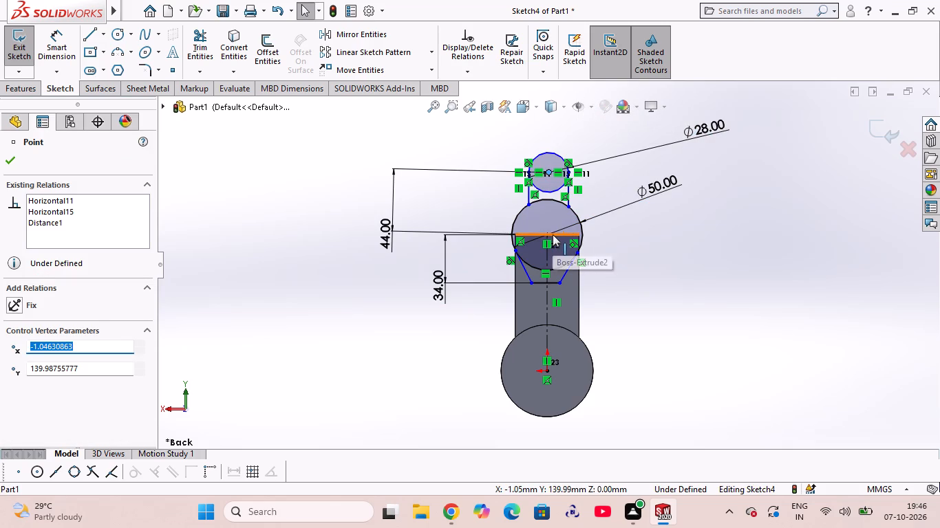
{"action": "left_click", "coordinate": [548, 236], "text": "ctrl"}
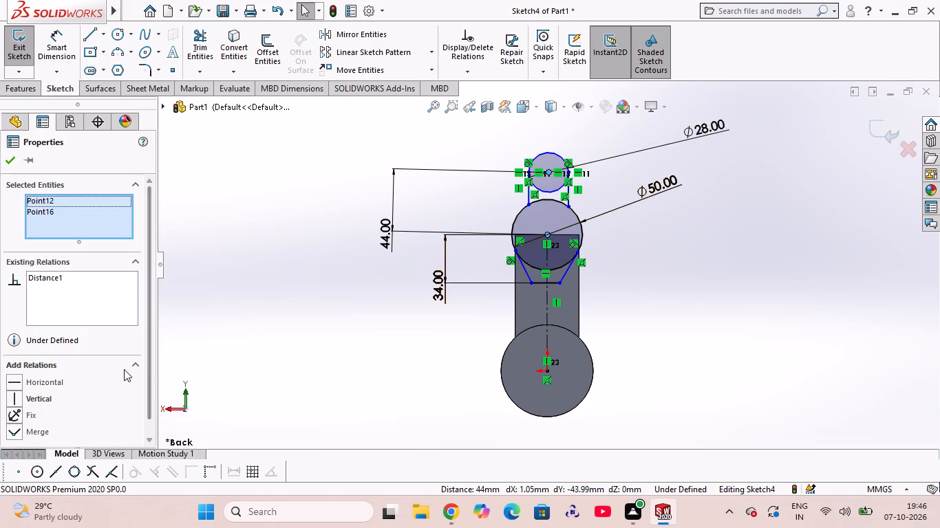
{"action": "left_click", "coordinate": [36, 399]}
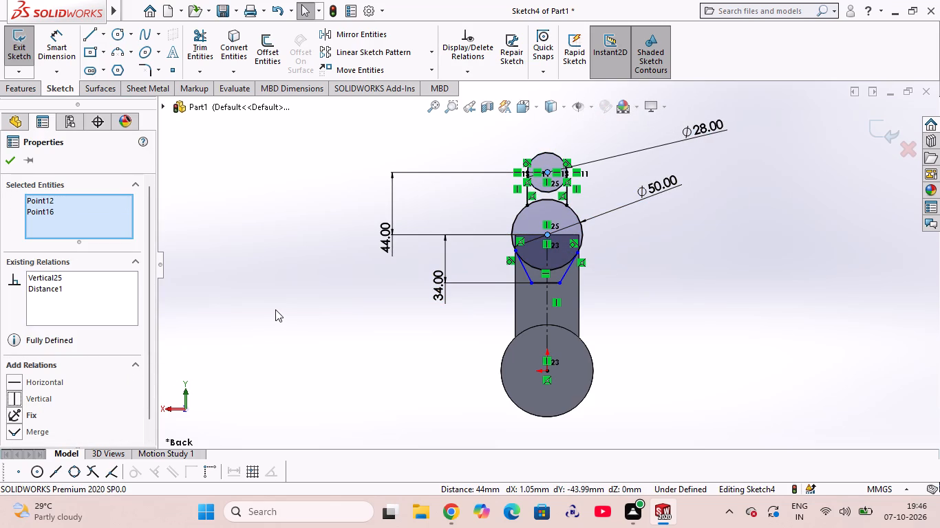
Dimension the length of the profile's bottom horizontal line as 26 mm.
{"action": "left_click", "coordinate": [59, 50]}
{"action": "left_click", "coordinate": [537, 283]}
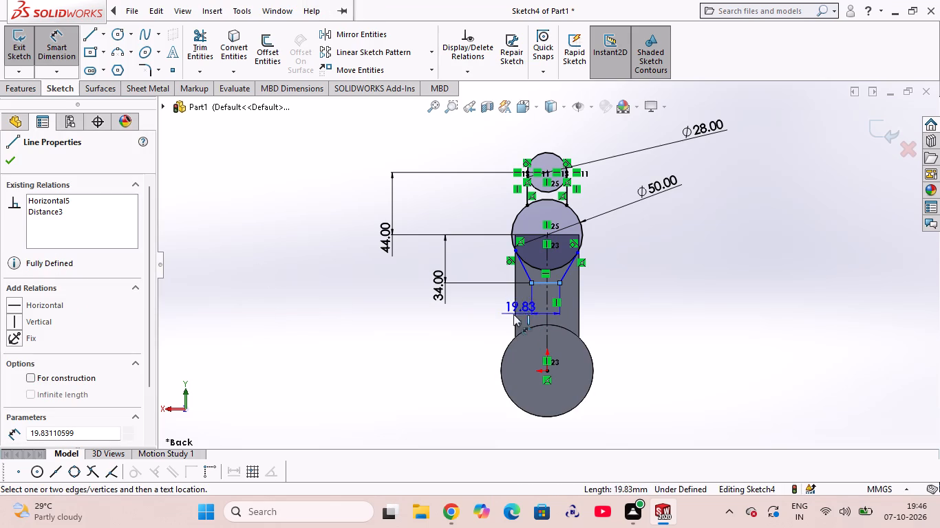
{"action": "left_click", "coordinate": [497, 312]}
{"action": "type", "text": "26"}
{"action": "key", "text": "Return"}
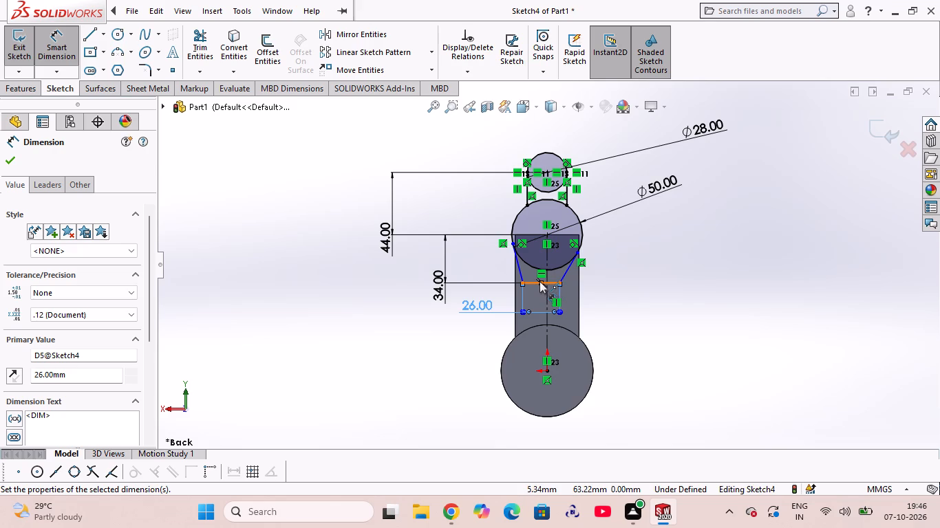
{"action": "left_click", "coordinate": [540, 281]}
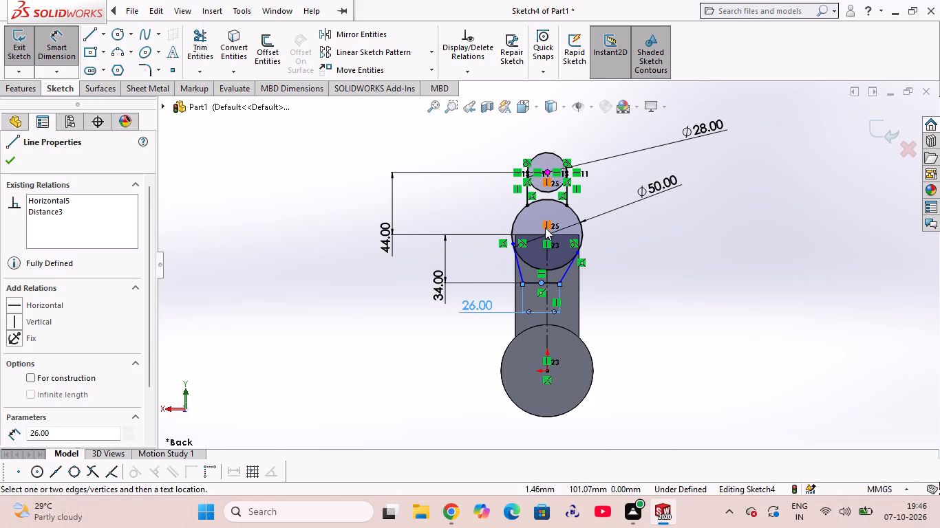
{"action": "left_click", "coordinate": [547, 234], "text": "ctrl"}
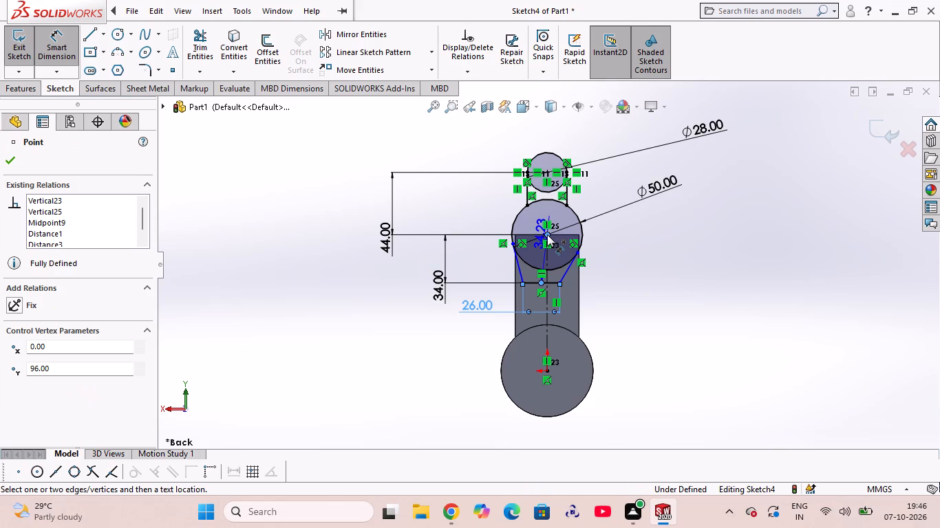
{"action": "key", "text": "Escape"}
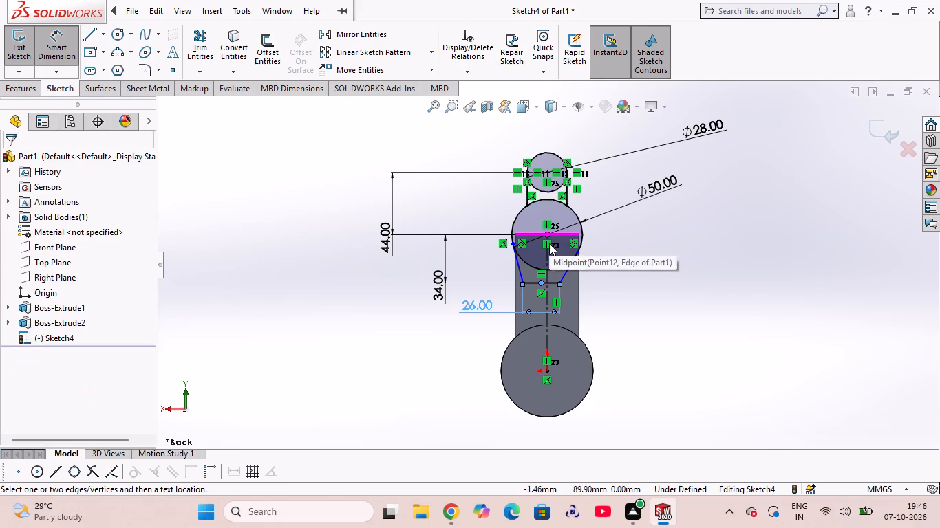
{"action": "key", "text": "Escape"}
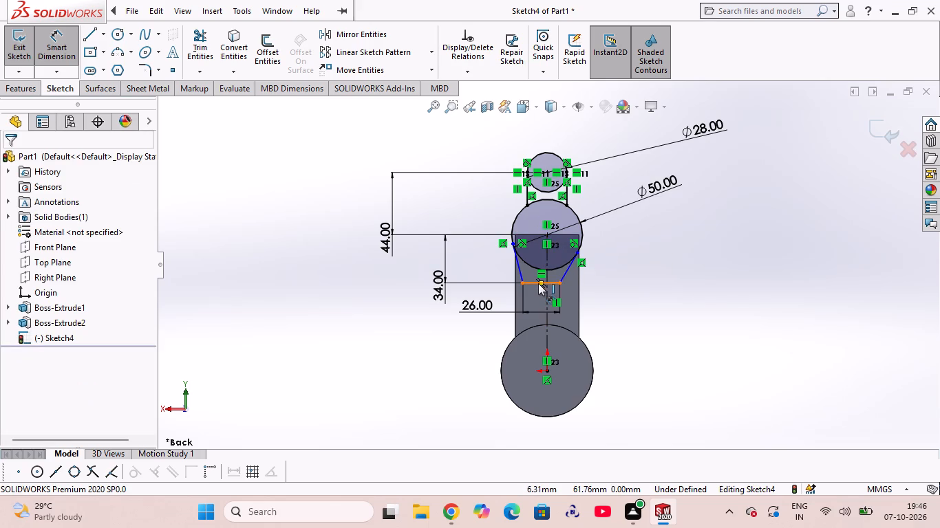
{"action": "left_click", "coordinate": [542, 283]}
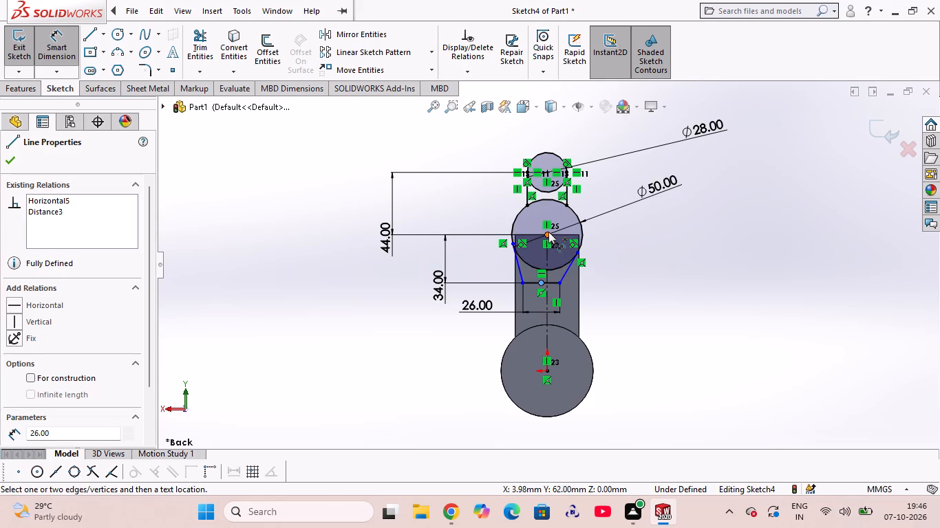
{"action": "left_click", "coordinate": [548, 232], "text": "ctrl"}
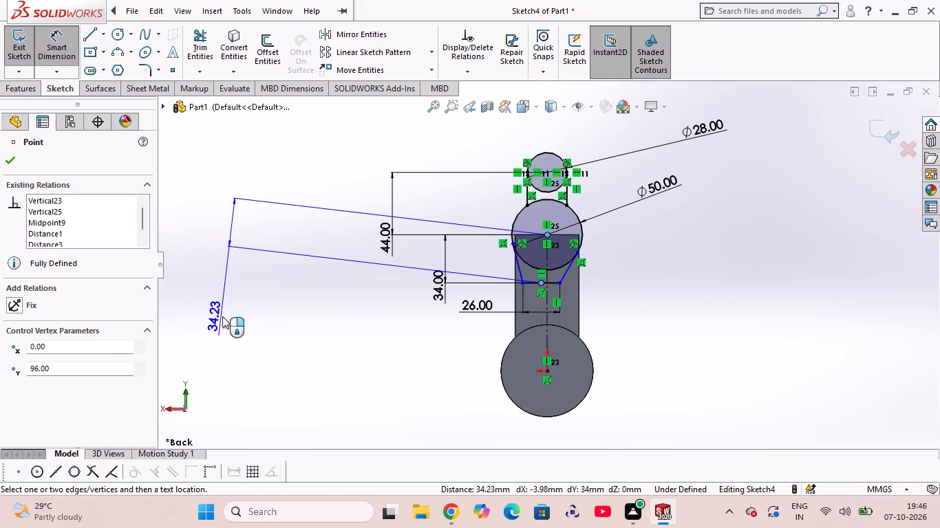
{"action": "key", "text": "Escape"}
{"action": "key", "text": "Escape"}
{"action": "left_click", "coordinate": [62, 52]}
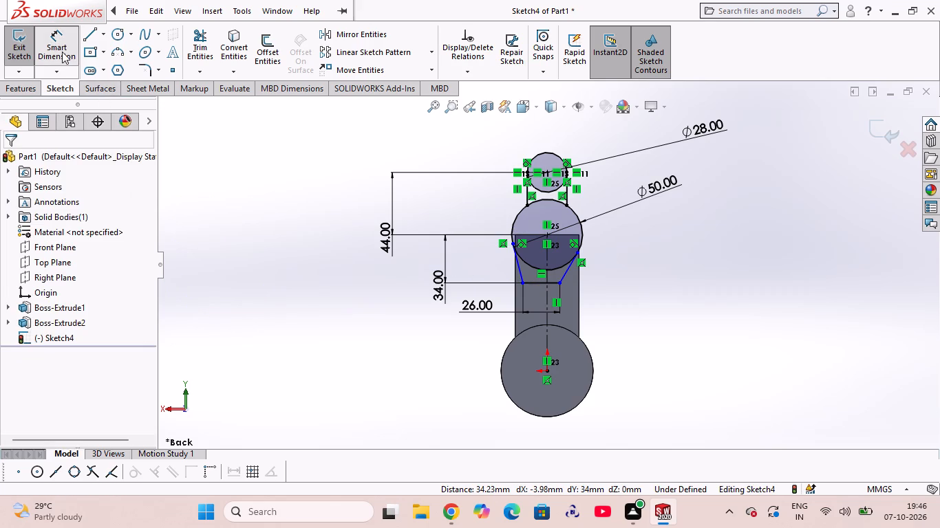
Add a Vertical relation between the bottom line's midpoint and the large circle's centre point.
{"action": "left_click", "coordinate": [541, 283]}
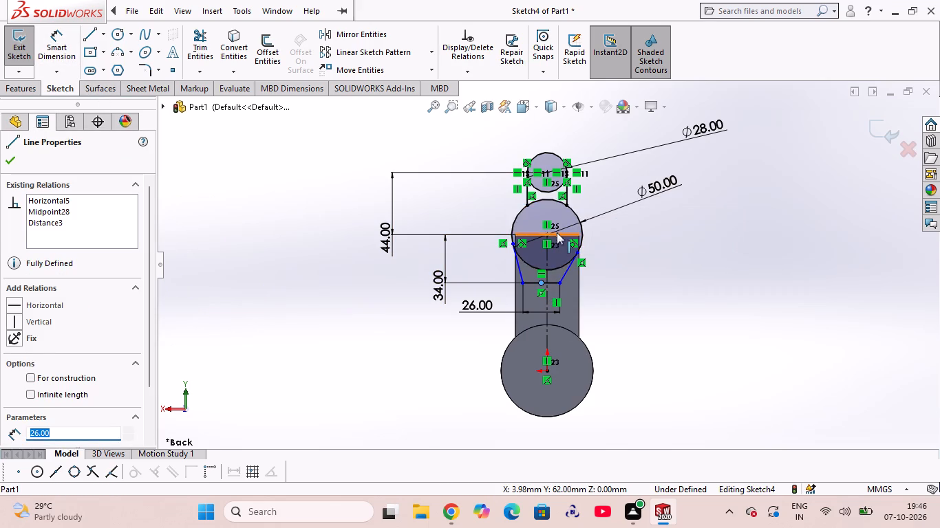
{"action": "left_click", "coordinate": [545, 233], "text": "ctrl"}
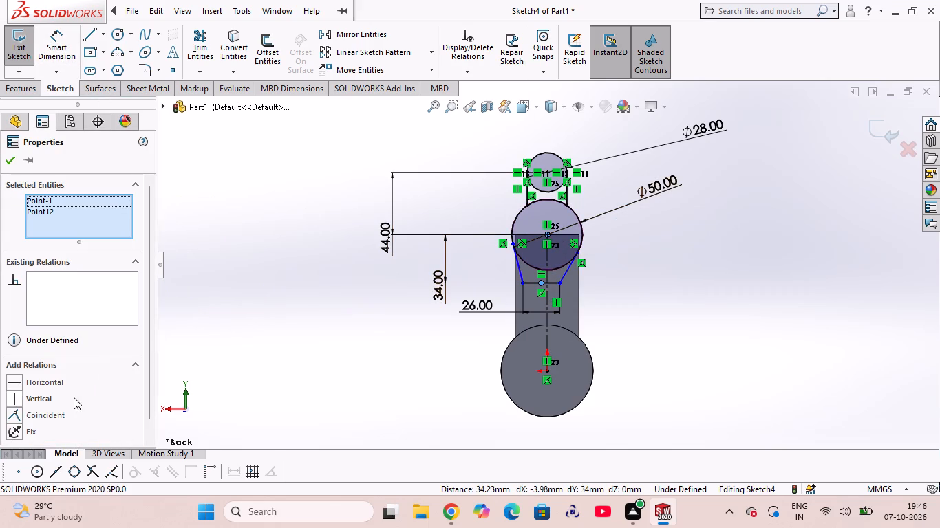
{"action": "left_click", "coordinate": [40, 395]}
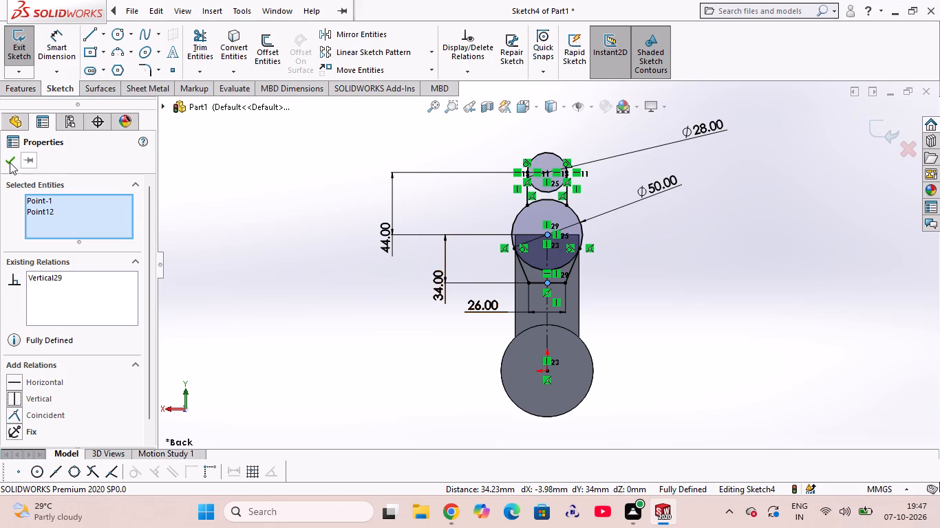
{"action": "left_click", "coordinate": [10, 162]}
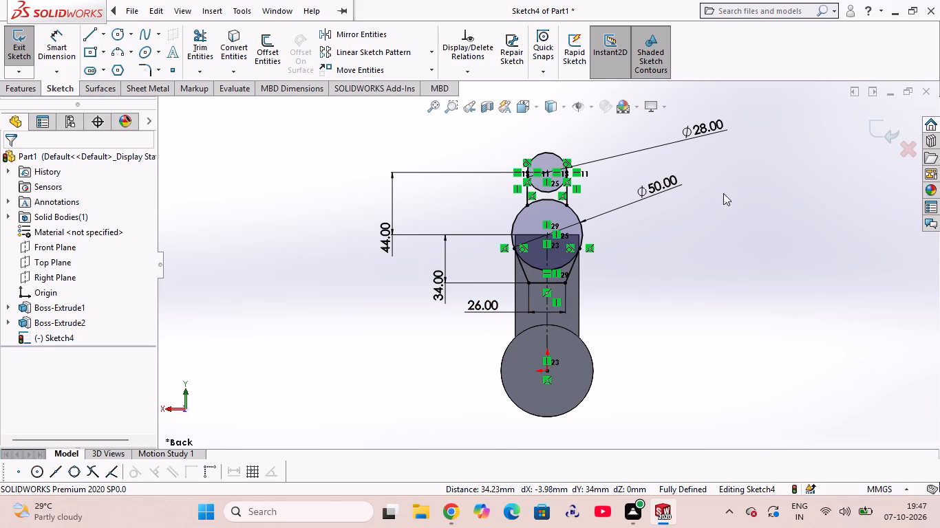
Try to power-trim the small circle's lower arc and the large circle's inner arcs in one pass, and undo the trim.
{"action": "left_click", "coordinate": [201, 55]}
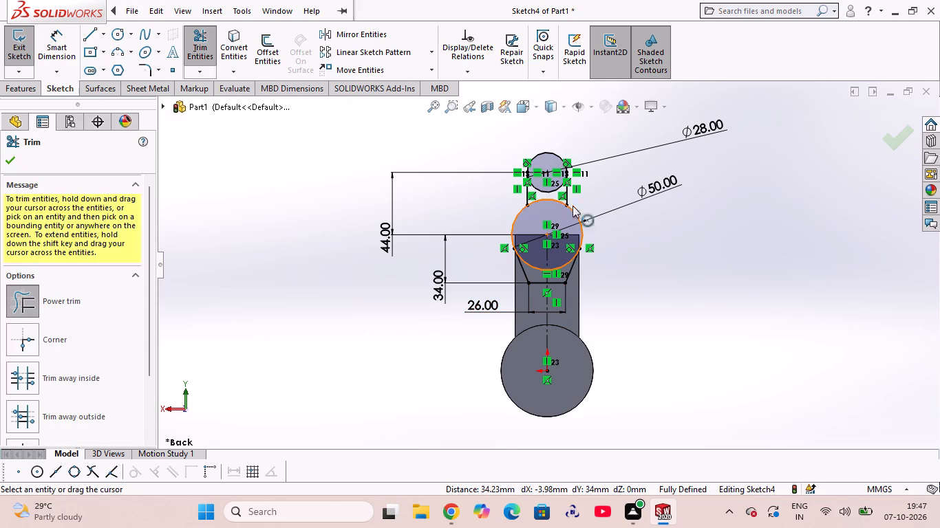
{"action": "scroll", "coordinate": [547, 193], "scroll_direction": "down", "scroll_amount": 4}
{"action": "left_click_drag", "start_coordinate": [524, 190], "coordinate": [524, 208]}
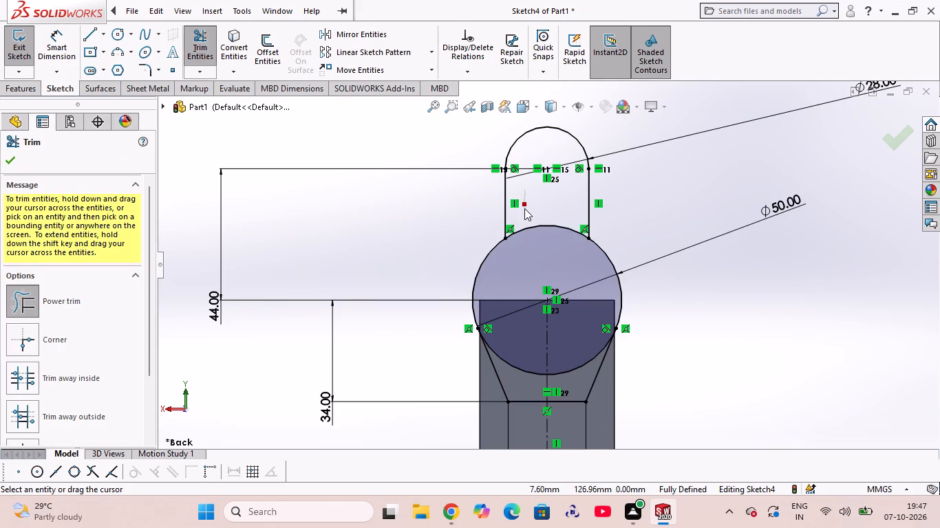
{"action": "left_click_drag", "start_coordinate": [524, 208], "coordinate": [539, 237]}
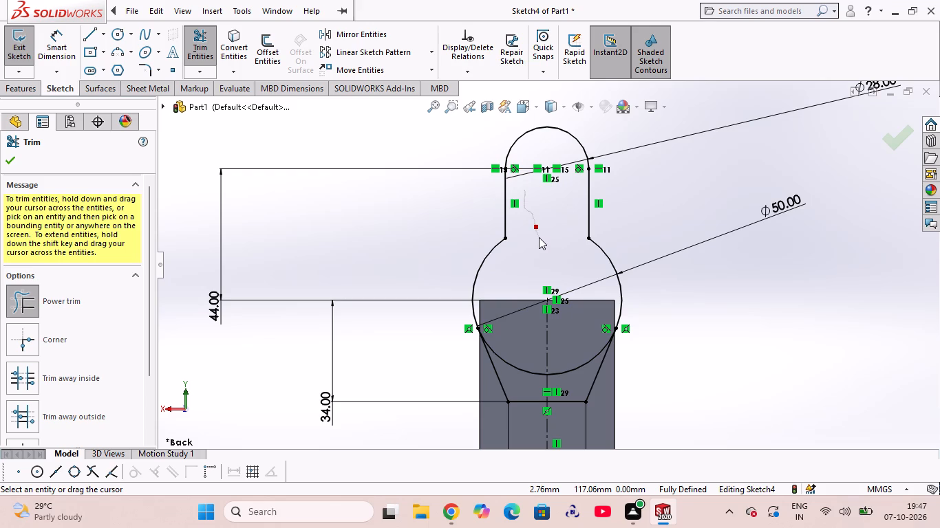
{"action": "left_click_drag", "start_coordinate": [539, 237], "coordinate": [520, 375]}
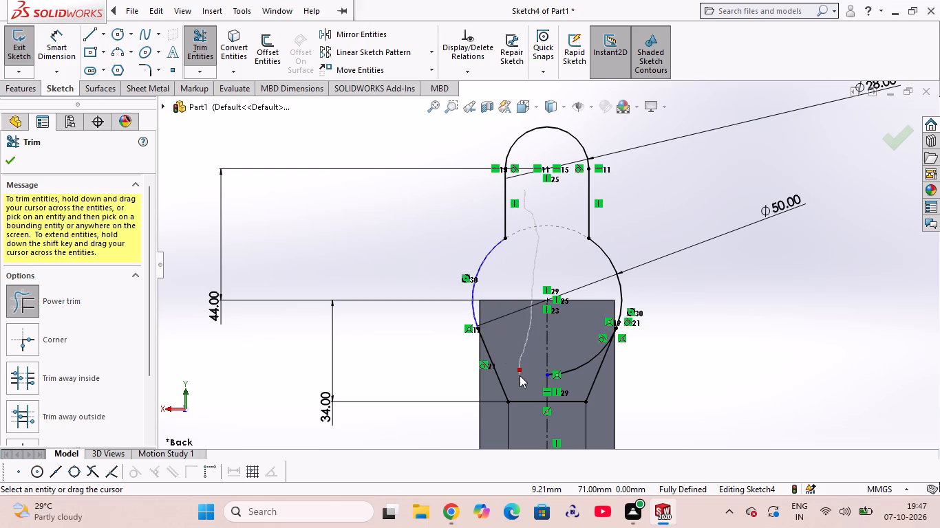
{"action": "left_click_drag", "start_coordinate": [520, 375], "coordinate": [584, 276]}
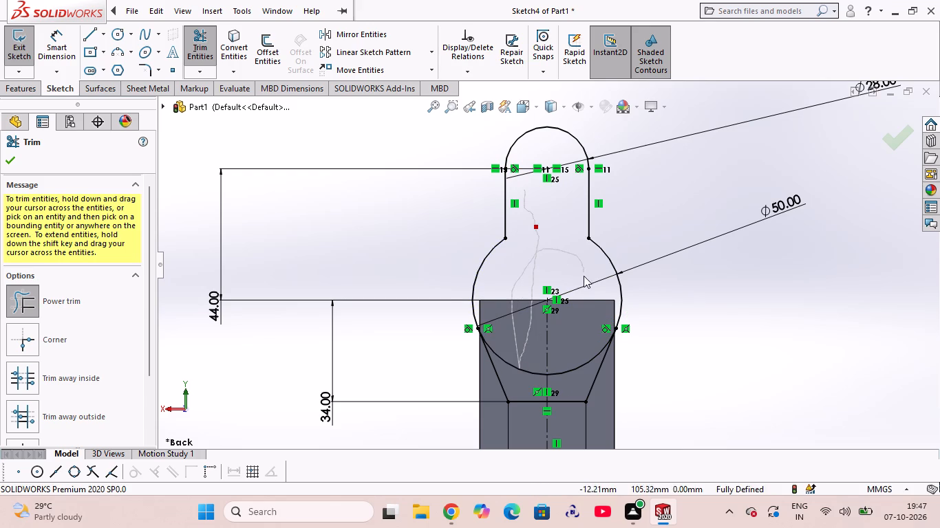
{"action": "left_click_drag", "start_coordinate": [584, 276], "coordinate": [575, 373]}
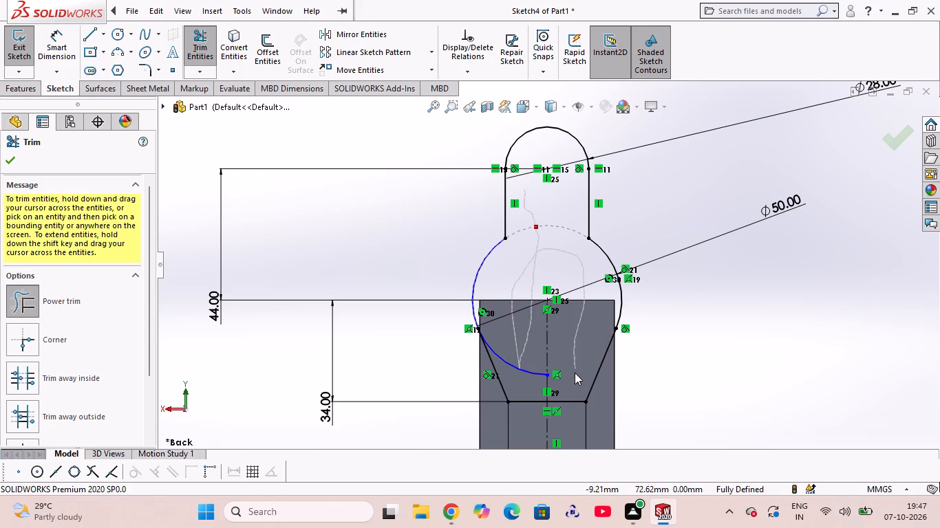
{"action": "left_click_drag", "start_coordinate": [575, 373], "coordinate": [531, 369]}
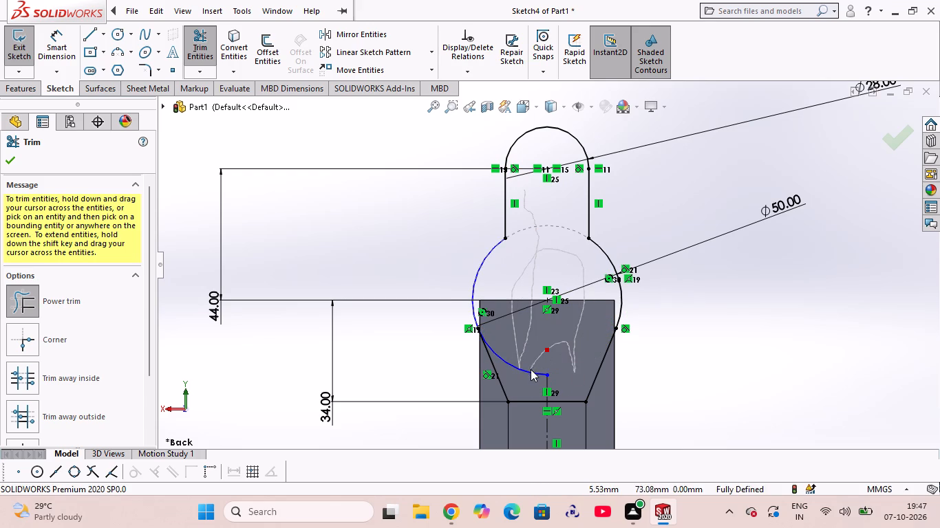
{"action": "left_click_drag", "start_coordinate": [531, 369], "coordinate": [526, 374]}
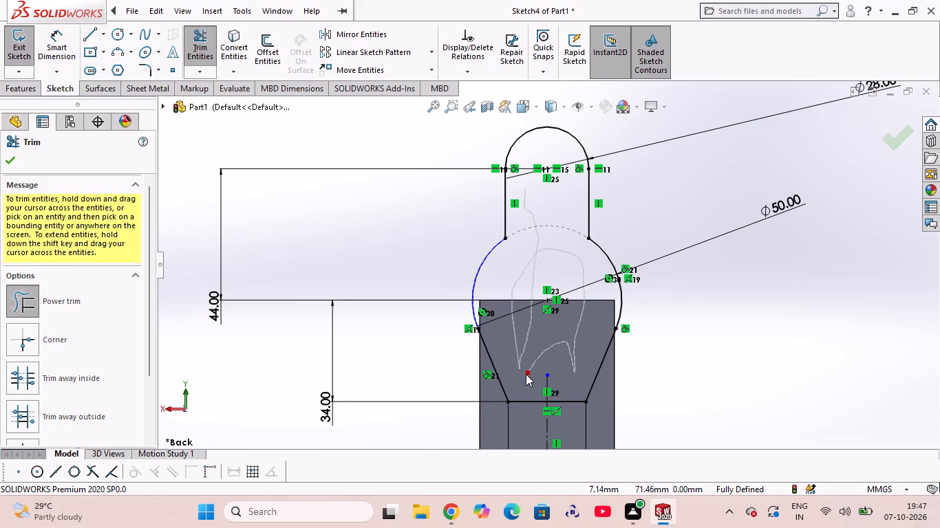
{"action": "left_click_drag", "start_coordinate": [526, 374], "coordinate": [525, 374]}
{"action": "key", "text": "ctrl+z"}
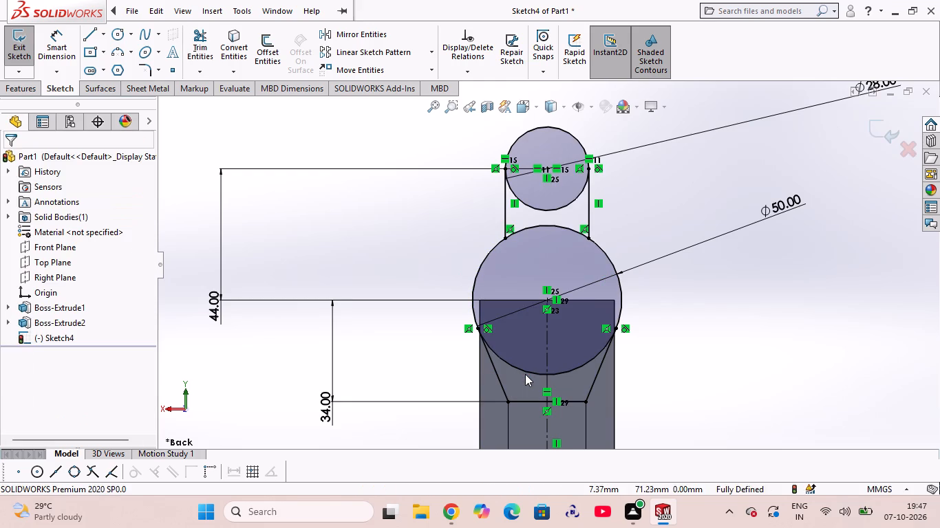
Power-trim the small circle's lower arc and the large circle's upper and lower inner arcs to leave one closed outline.
{"action": "left_click", "coordinate": [190, 56]}
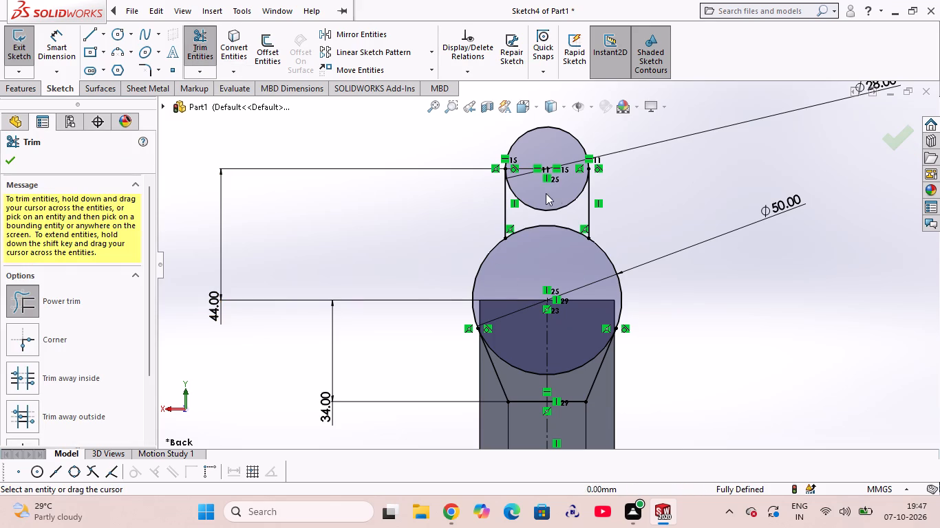
{"action": "left_click_drag", "start_coordinate": [546, 193], "coordinate": [520, 347]}
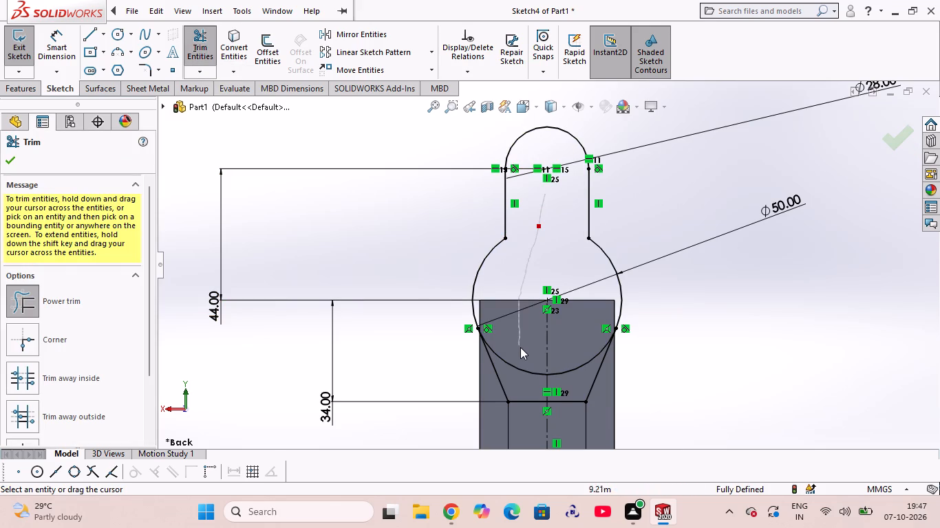
{"action": "left_click_drag", "start_coordinate": [520, 347], "coordinate": [551, 364]}
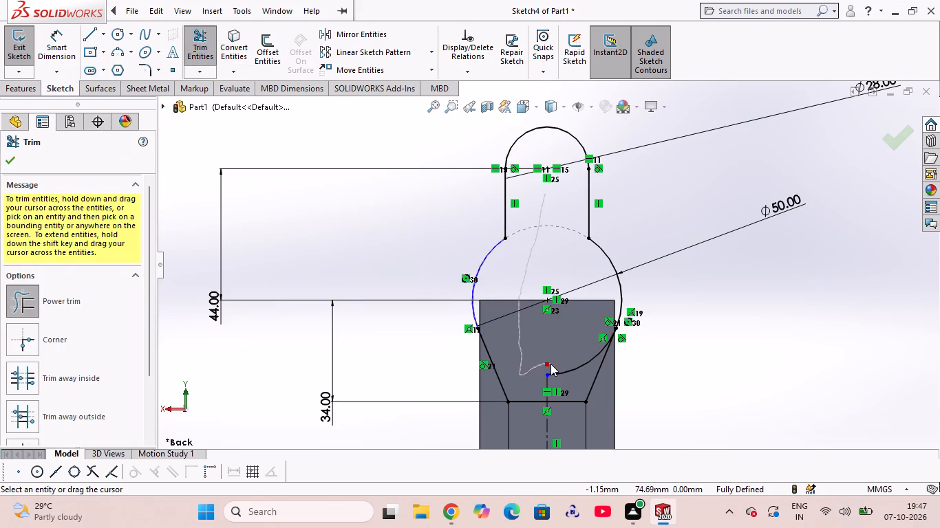
{"action": "left_click_drag", "start_coordinate": [551, 364], "coordinate": [548, 379]}
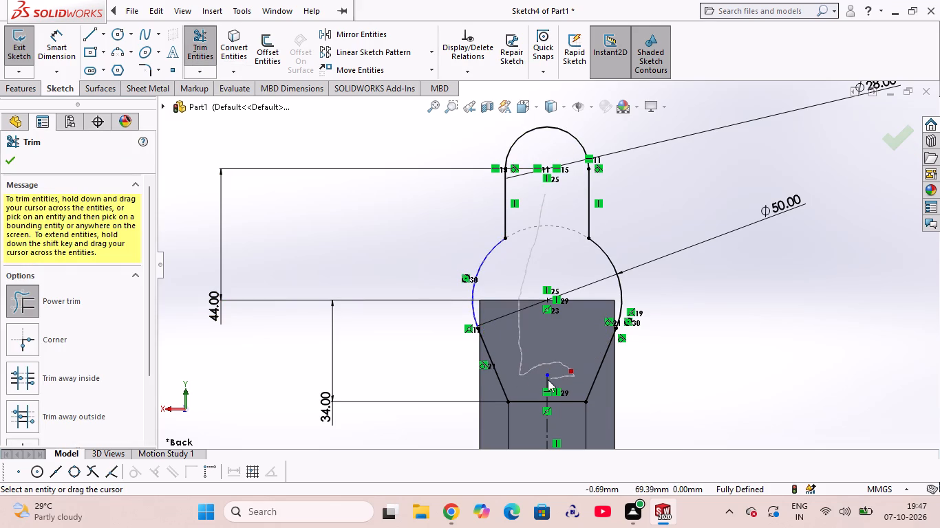
{"action": "left_click_drag", "start_coordinate": [548, 379], "coordinate": [544, 381]}
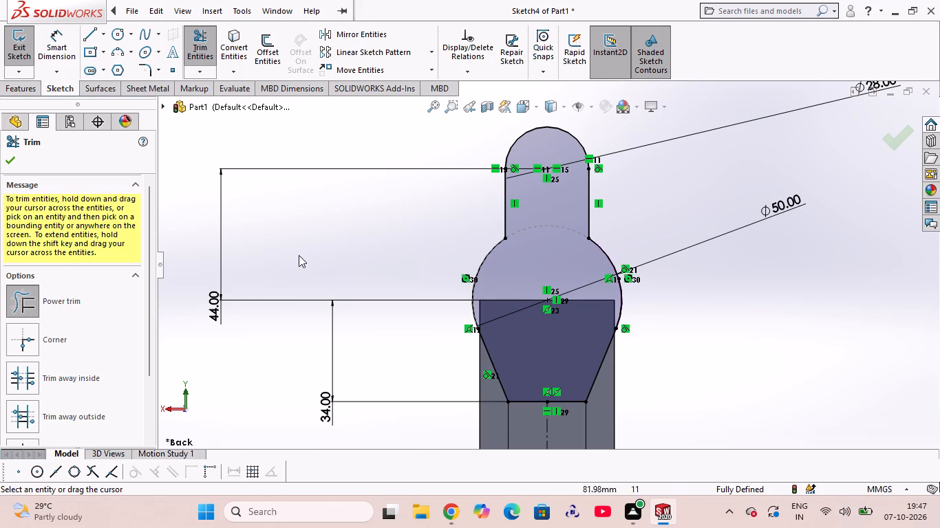
{"action": "left_click", "coordinate": [6, 161]}
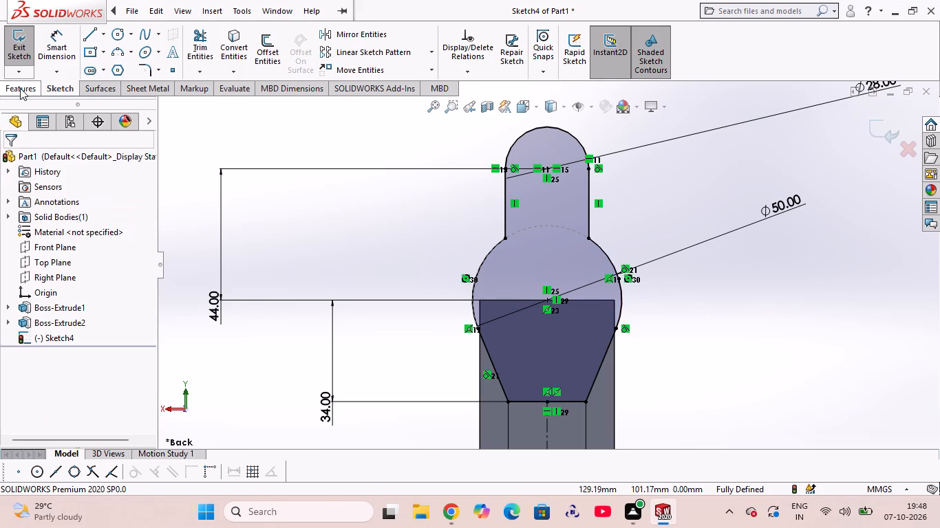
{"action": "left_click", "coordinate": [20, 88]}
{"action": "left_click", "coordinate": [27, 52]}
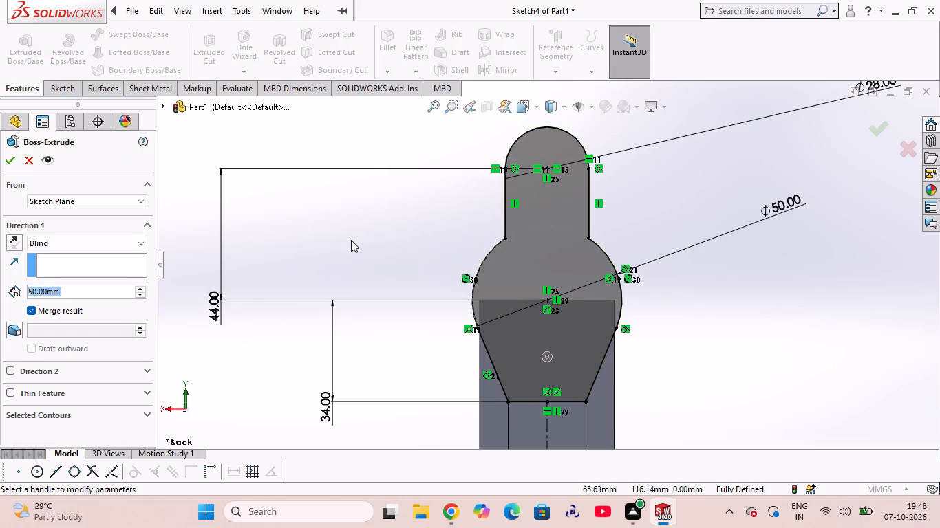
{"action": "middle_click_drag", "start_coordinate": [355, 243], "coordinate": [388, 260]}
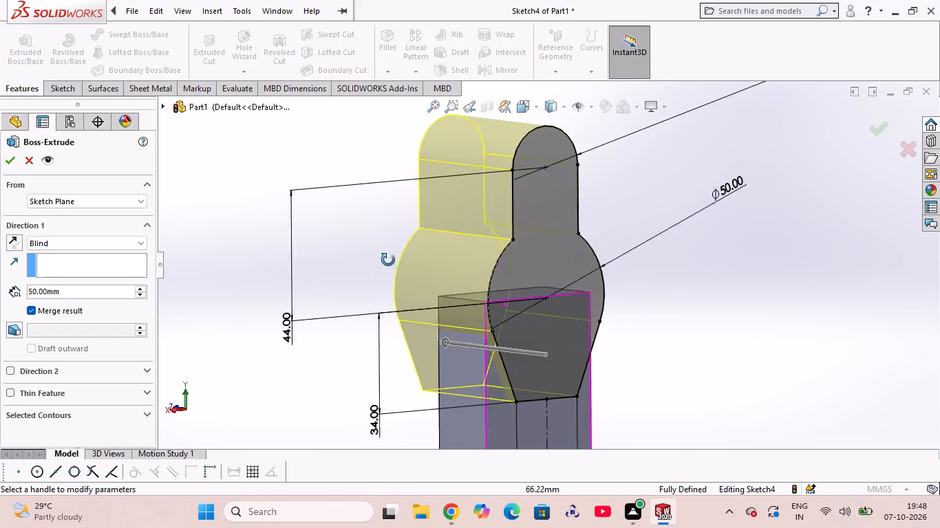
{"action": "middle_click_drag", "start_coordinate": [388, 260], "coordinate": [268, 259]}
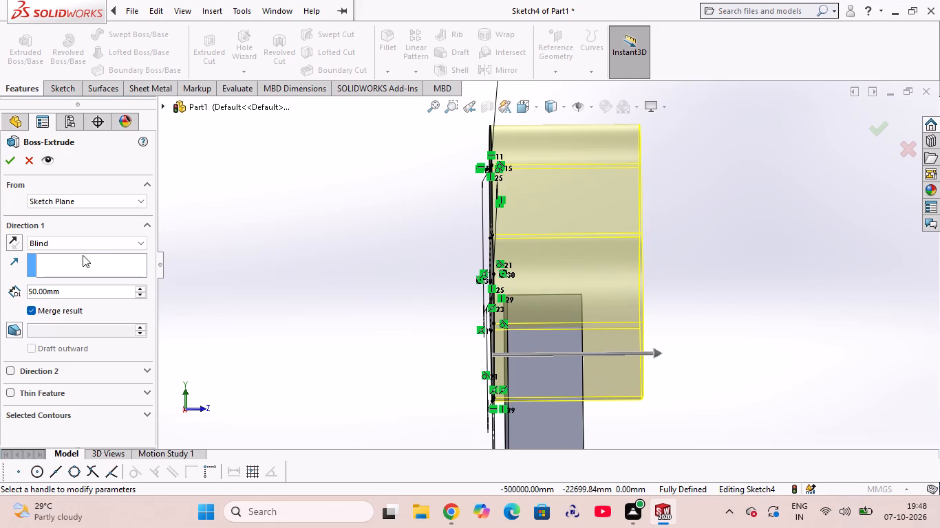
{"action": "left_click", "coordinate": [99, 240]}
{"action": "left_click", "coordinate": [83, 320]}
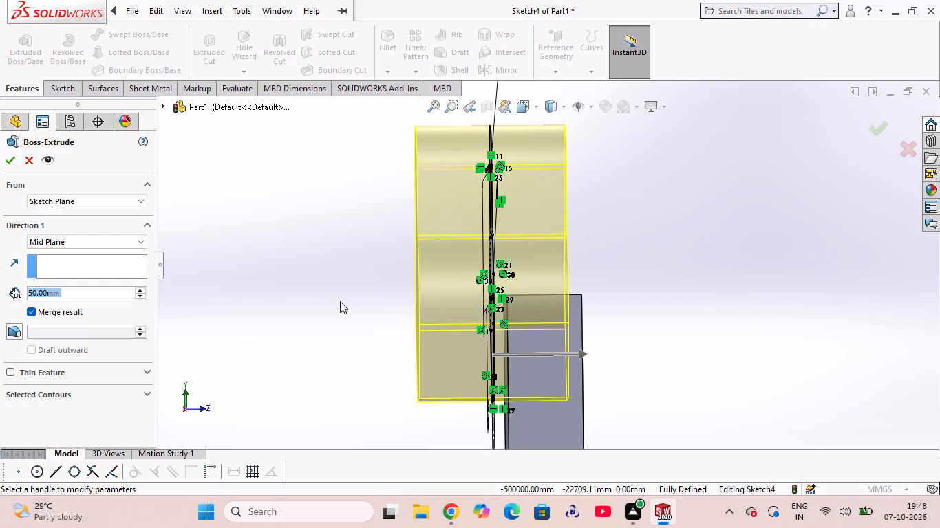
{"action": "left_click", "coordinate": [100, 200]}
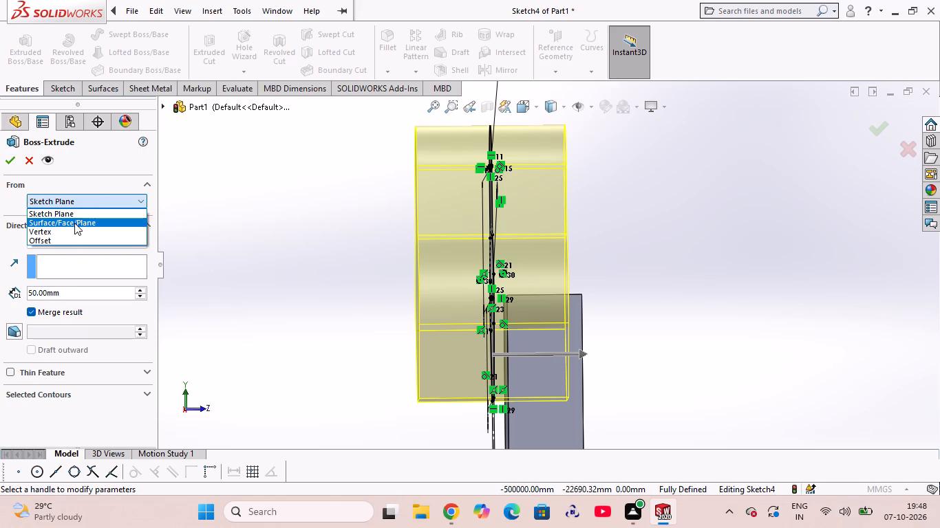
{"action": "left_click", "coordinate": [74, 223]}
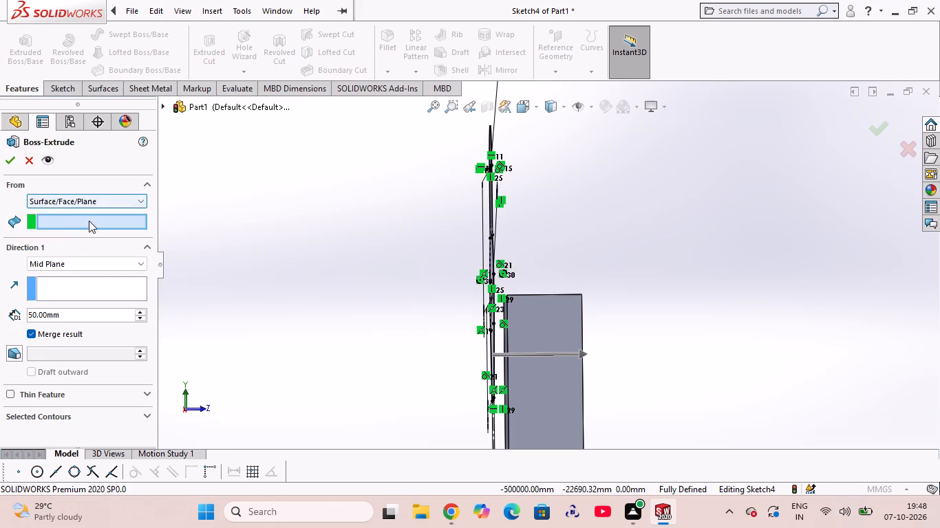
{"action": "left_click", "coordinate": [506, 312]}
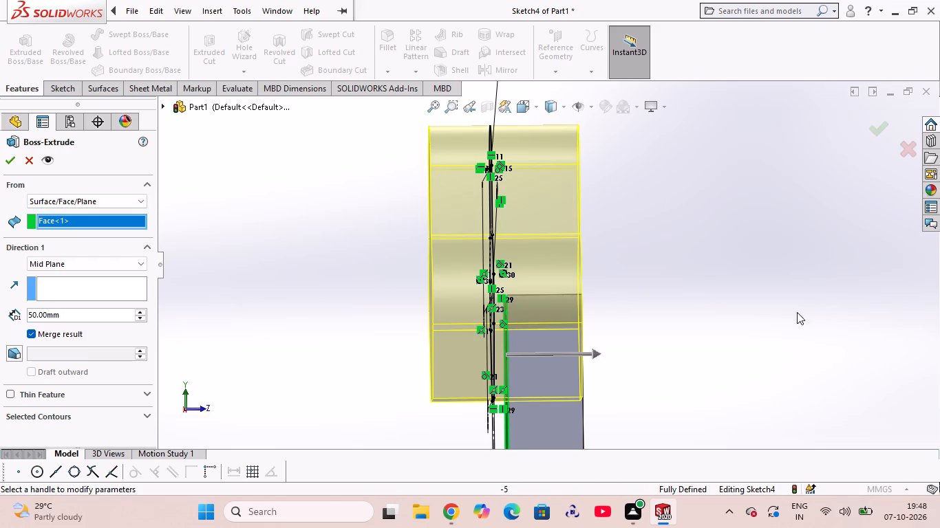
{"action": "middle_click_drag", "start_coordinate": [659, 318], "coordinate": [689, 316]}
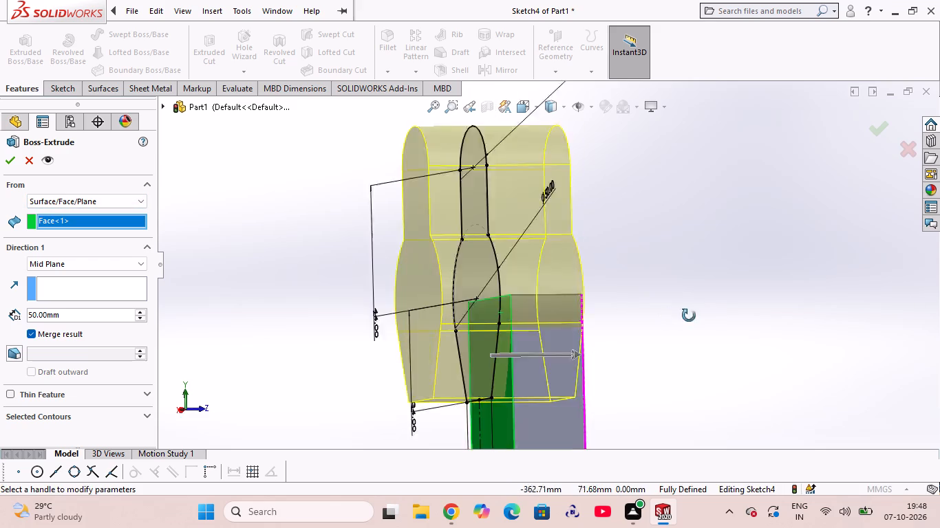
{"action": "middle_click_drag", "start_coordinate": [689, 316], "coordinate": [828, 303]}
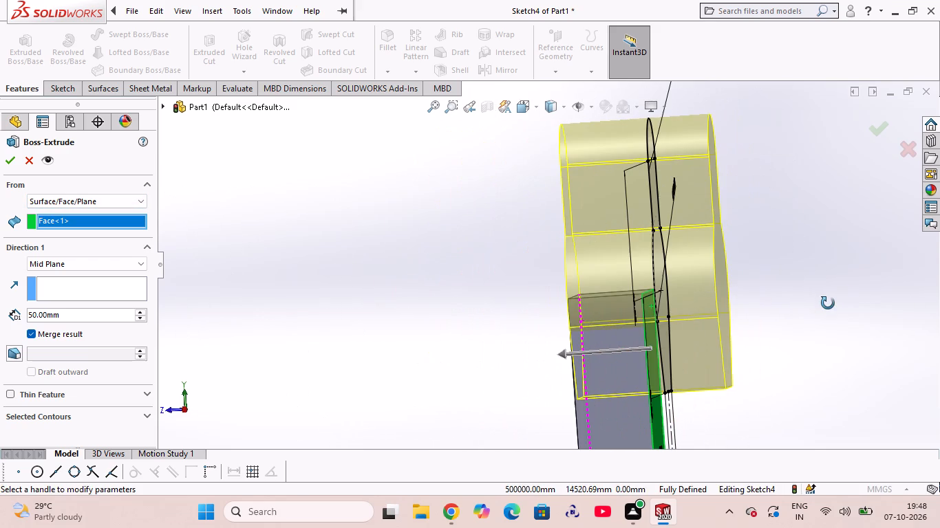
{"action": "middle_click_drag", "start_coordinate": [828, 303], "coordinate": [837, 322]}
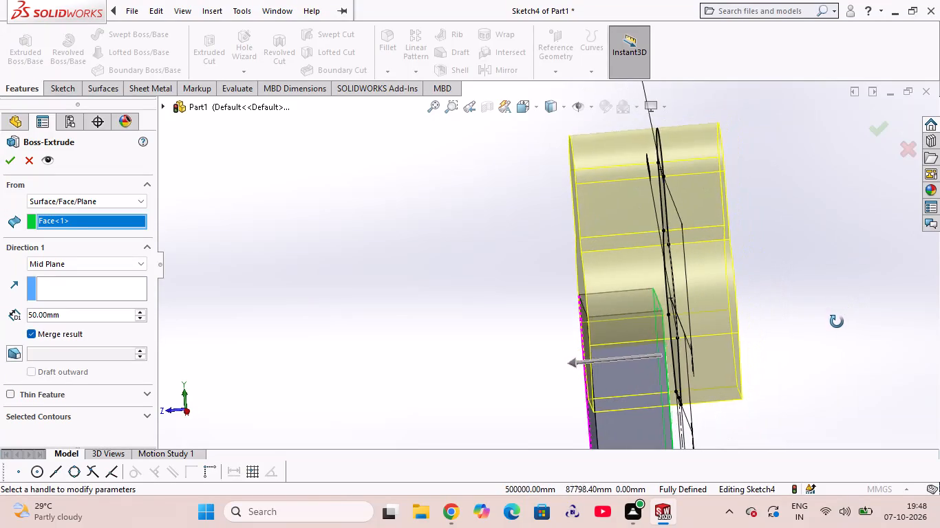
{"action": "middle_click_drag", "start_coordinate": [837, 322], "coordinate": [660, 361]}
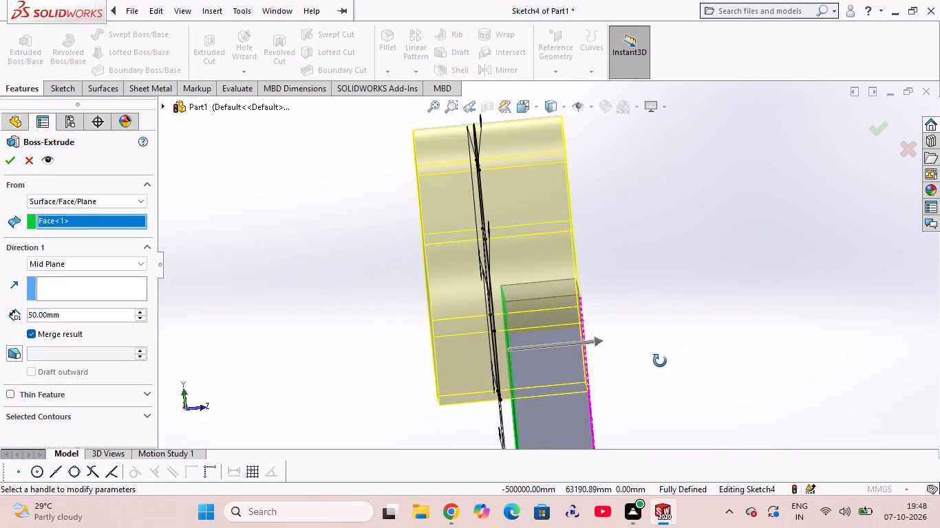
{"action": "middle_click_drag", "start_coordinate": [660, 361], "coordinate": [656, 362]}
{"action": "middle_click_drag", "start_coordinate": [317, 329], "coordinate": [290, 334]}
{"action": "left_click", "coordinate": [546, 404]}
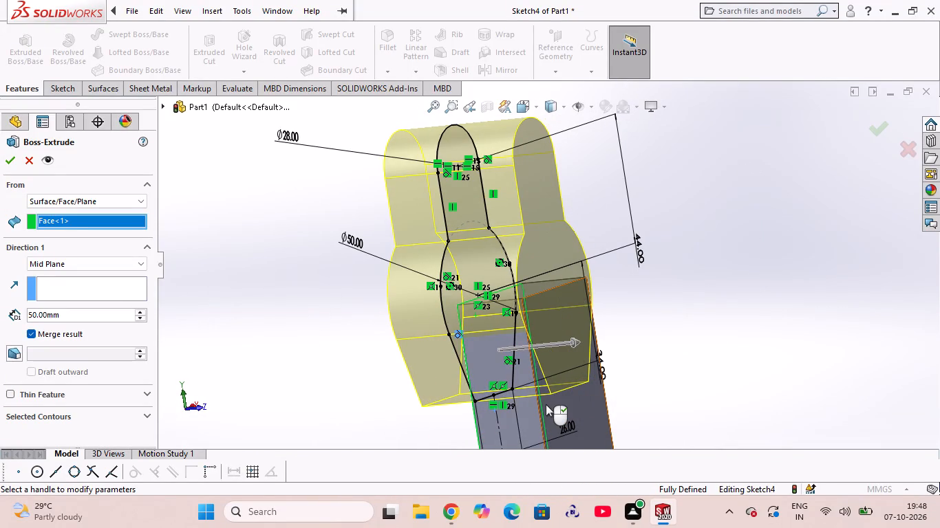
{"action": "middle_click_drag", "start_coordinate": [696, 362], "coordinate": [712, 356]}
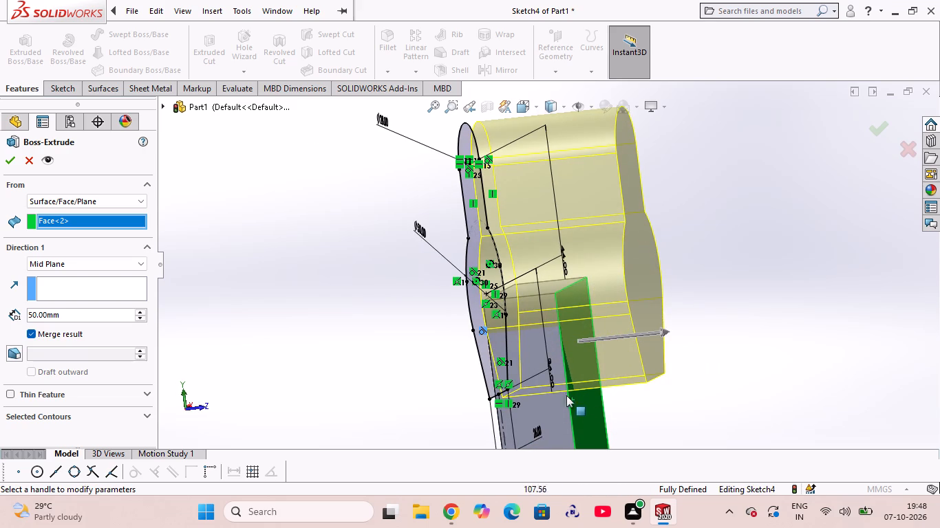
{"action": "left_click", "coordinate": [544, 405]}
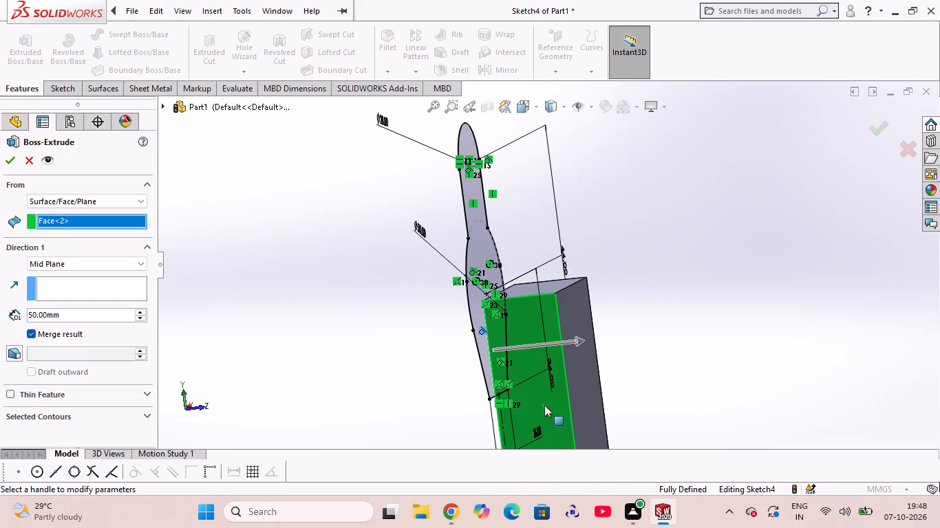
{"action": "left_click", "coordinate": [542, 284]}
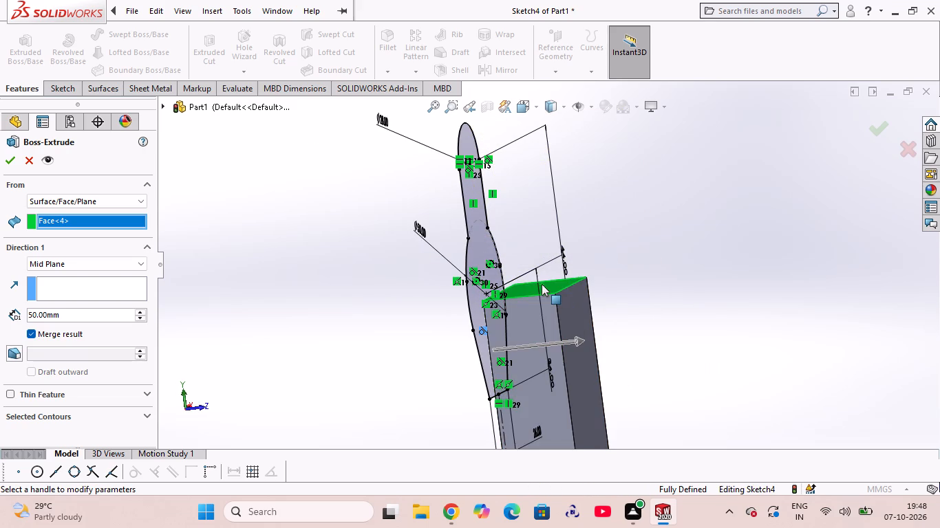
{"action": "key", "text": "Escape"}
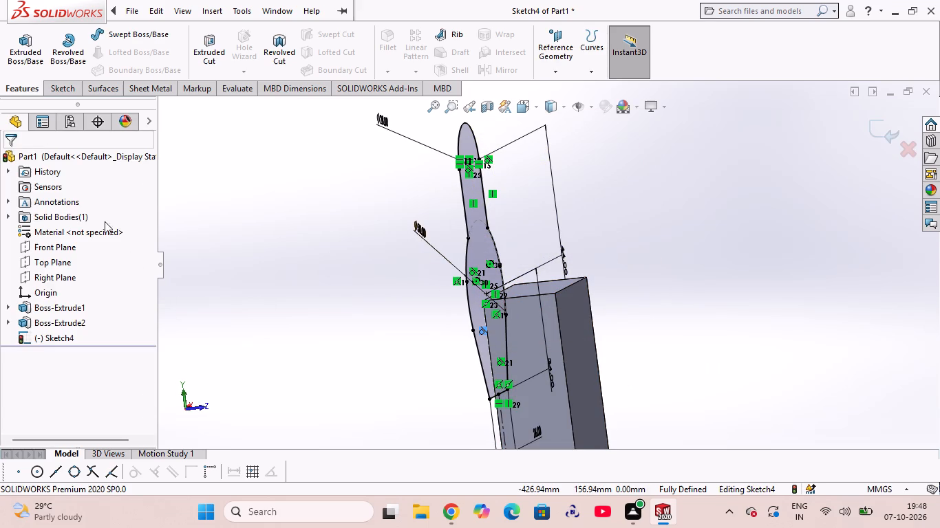
Start a Boss-Extrude of the Sketch4 profile from a 5 mm offset with a Mid Plane end condition.
{"action": "left_click", "coordinate": [34, 89]}
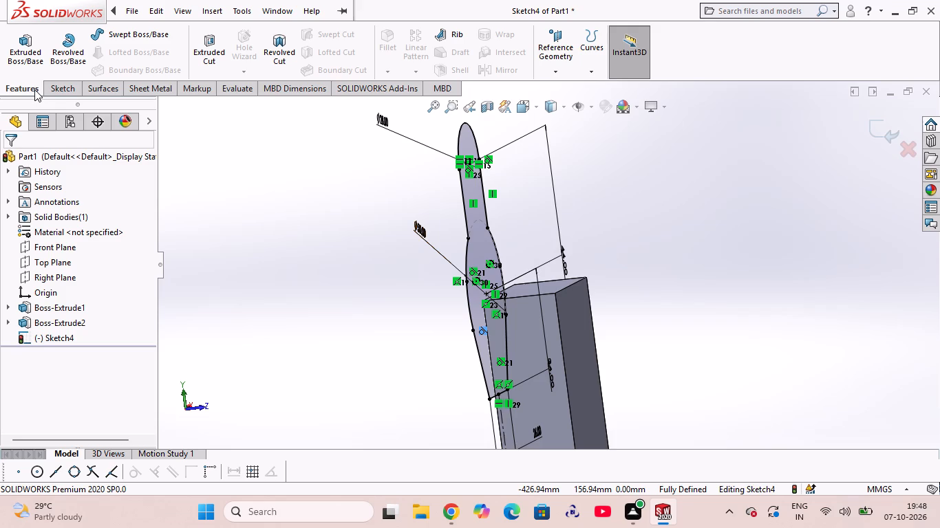
{"action": "left_click", "coordinate": [19, 46]}
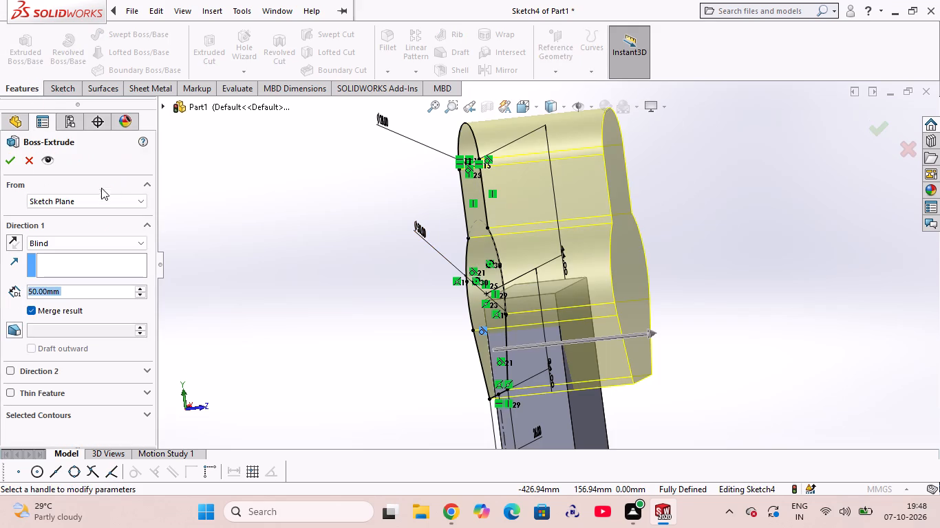
{"action": "left_click", "coordinate": [105, 200]}
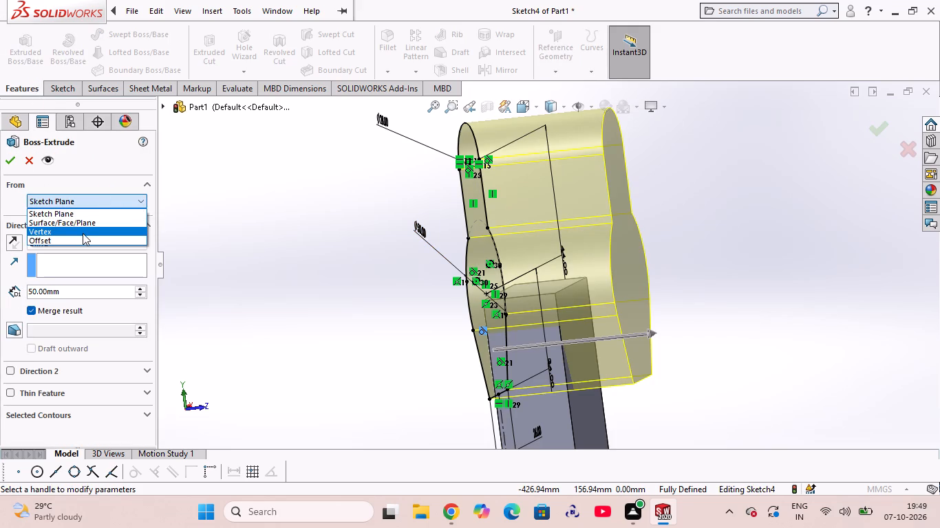
{"action": "left_click", "coordinate": [79, 239]}
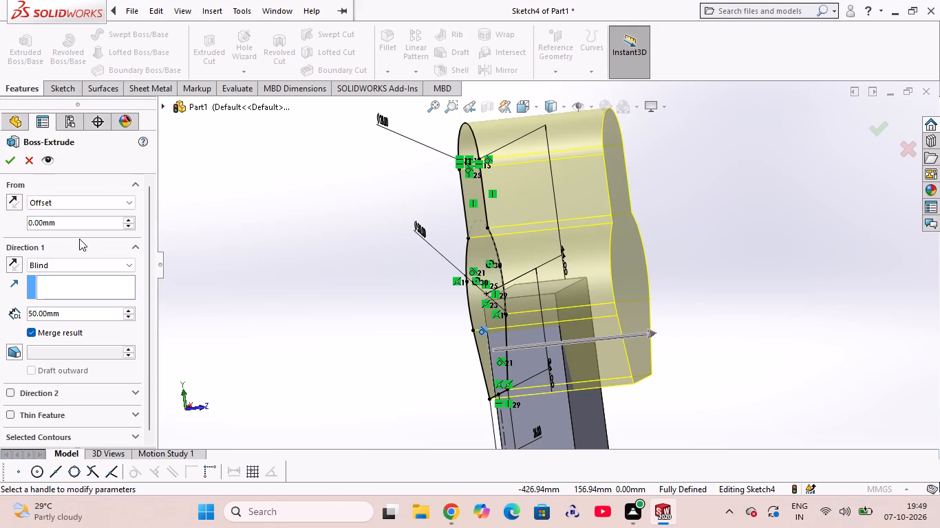
{"action": "left_click_drag", "start_coordinate": [56, 224], "coordinate": [36, 223]}
{"action": "left_click_drag", "start_coordinate": [36, 223], "coordinate": [25, 223]}
{"action": "key", "text": "5"}
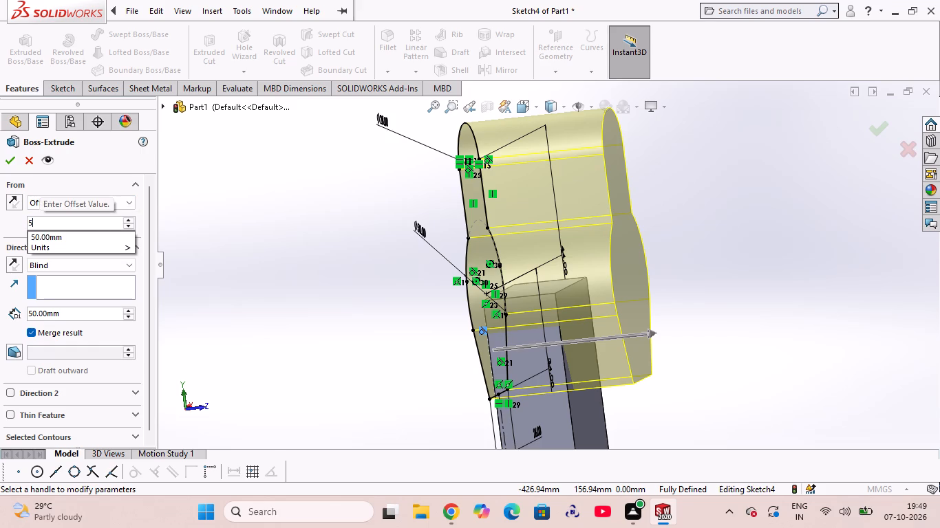
{"action": "left_click", "coordinate": [267, 234]}
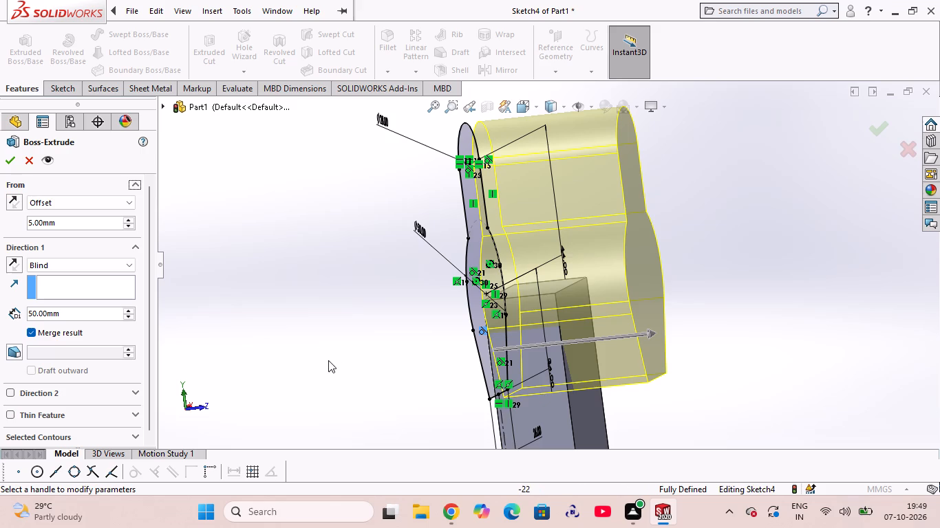
{"action": "left_click", "coordinate": [109, 262]}
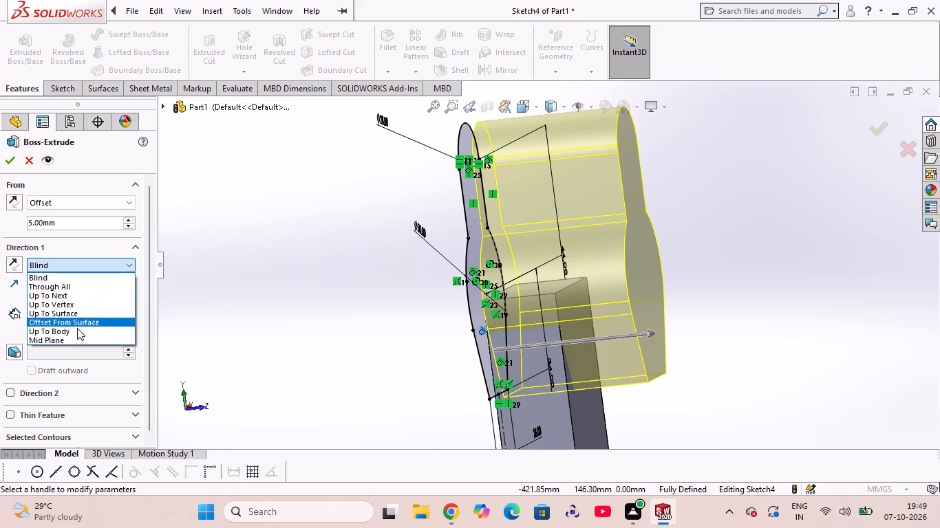
{"action": "left_click", "coordinate": [76, 336]}
{"action": "middle_click_drag", "start_coordinate": [277, 335], "coordinate": [302, 329]}
{"action": "middle_click_drag", "start_coordinate": [307, 327], "coordinate": [295, 316]}
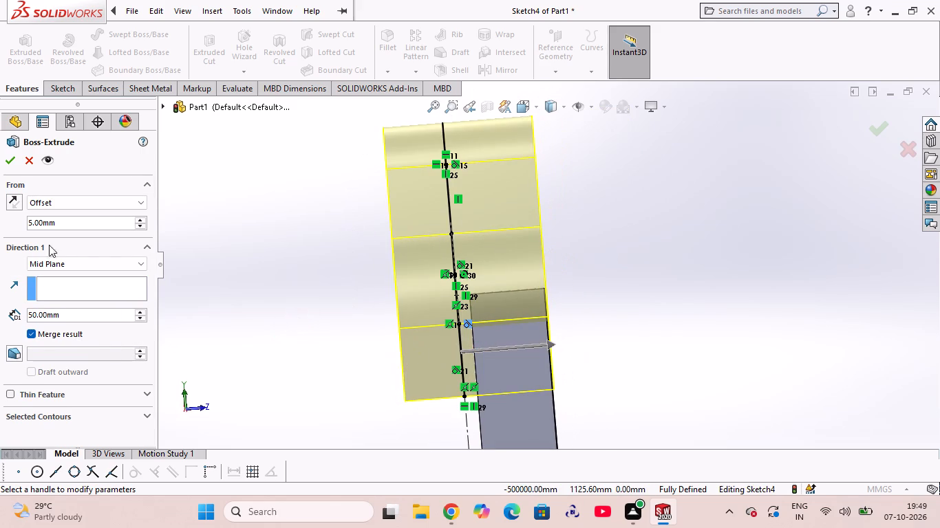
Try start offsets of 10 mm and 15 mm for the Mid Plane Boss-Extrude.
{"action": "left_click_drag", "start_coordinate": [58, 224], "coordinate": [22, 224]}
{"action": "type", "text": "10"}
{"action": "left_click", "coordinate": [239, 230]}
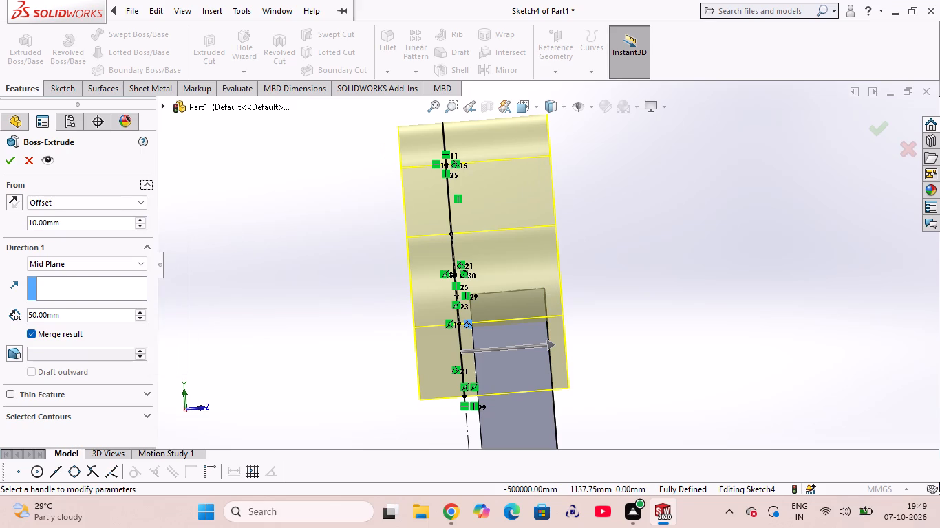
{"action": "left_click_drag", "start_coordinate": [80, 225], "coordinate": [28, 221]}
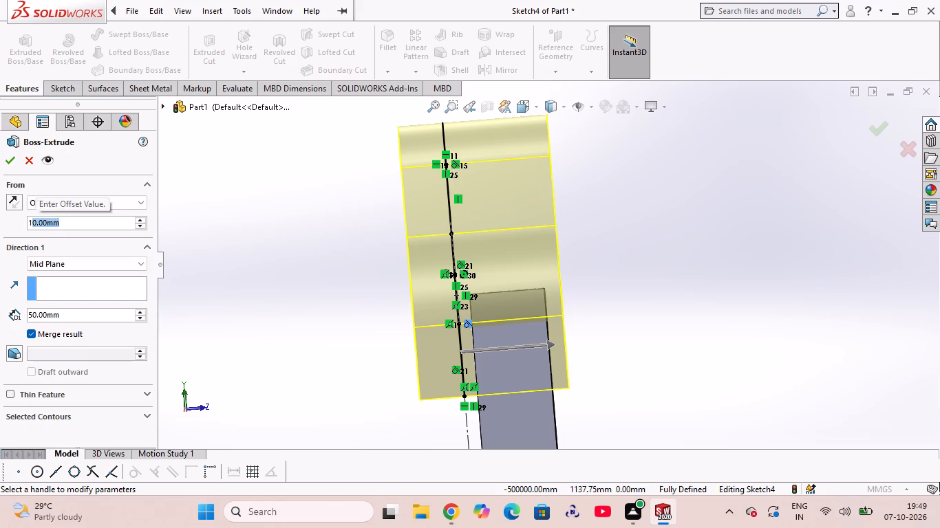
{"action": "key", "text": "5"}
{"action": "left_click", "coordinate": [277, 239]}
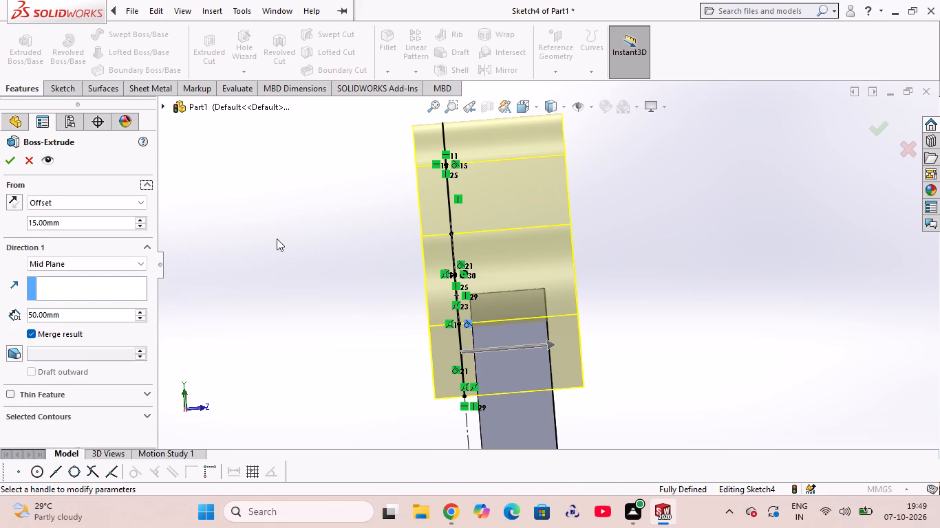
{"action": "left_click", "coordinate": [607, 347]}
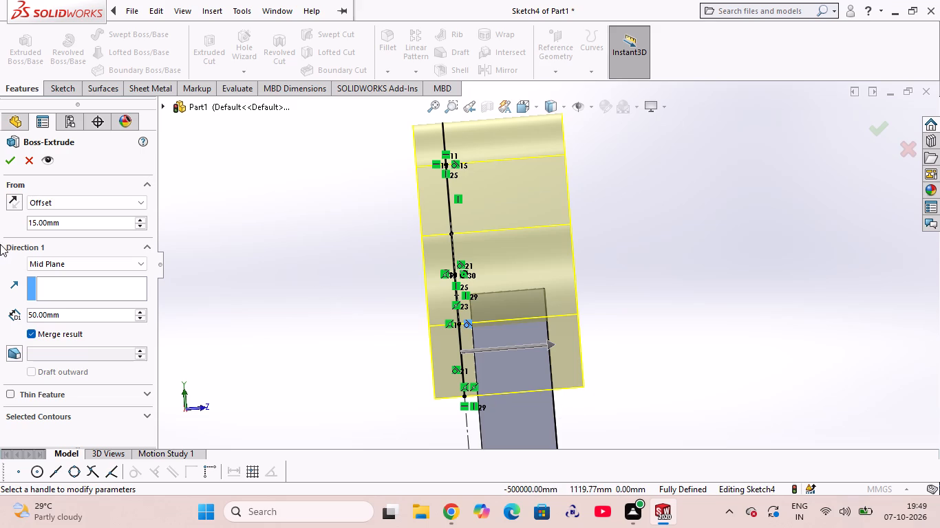
Set the start offset to 17 mm and complete the 50 mm Mid Plane Boss-Extrude with merged result.
{"action": "left_click", "coordinate": [35, 225]}
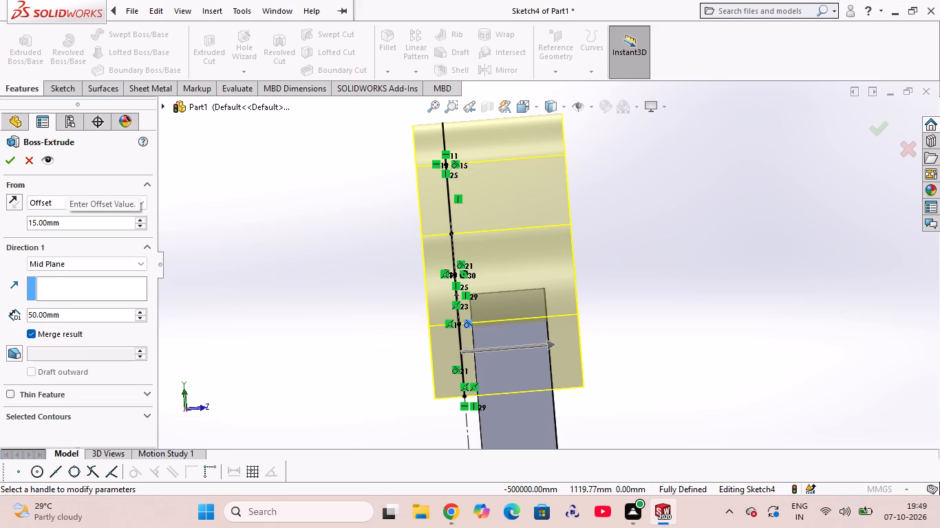
{"action": "key", "text": "BackSpace"}
{"action": "key", "text": "7"}
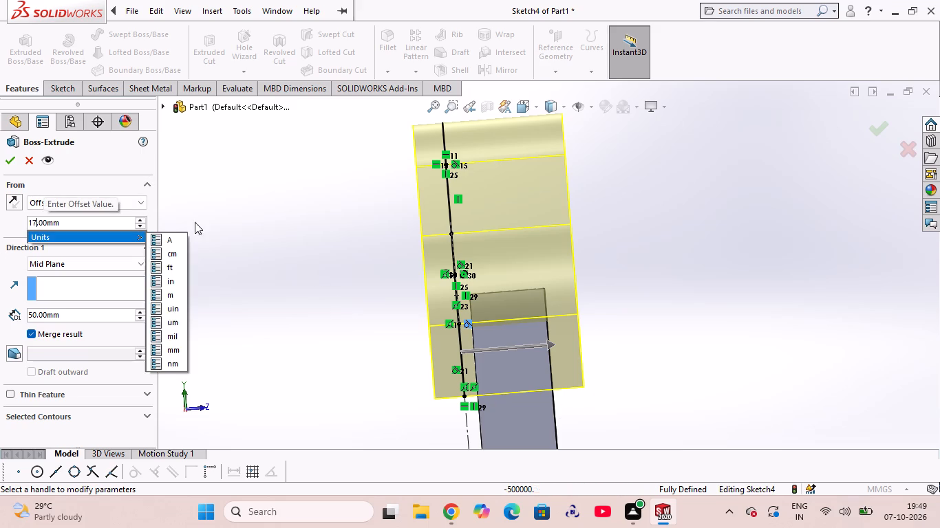
{"action": "left_click", "coordinate": [248, 216]}
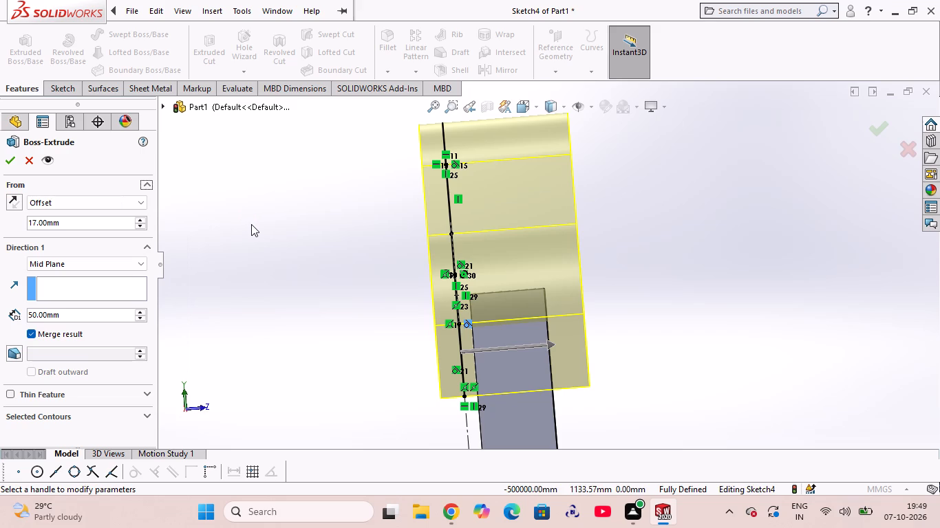
{"action": "left_click", "coordinate": [10, 159]}
{"action": "left_click", "coordinate": [377, 272]}
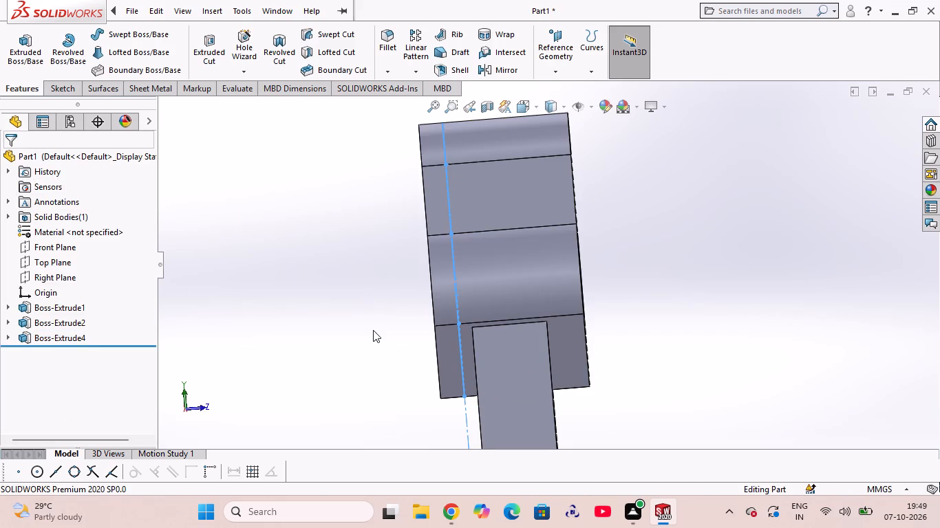
Examine the extruded head from all sides, checking how it sits around the arm and relative to the cylinder.
{"action": "middle_click_drag", "start_coordinate": [359, 347], "coordinate": [488, 340]}
{"action": "middle_click_drag", "start_coordinate": [525, 333], "coordinate": [592, 330]}
{"action": "scroll", "coordinate": [553, 333], "scroll_direction": "up", "scroll_amount": 1}
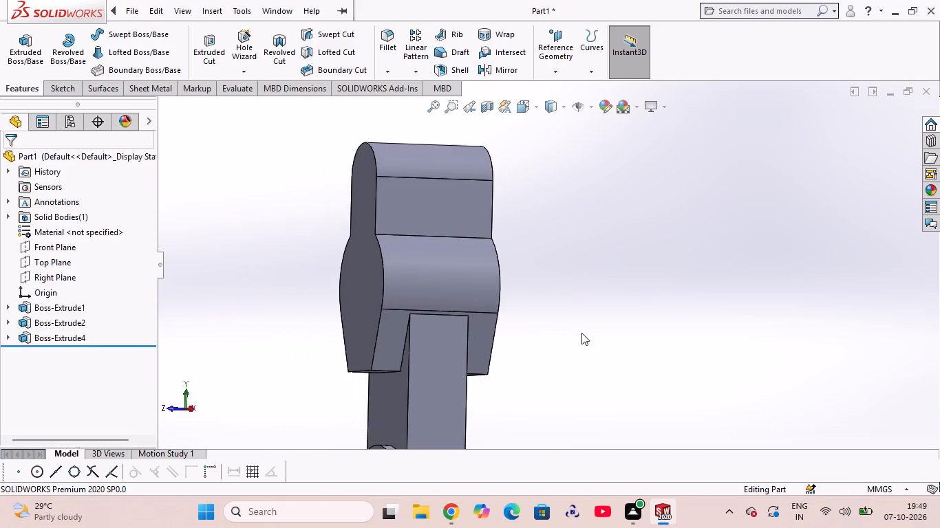
{"action": "middle_click_drag", "start_coordinate": [567, 346], "coordinate": [546, 361]}
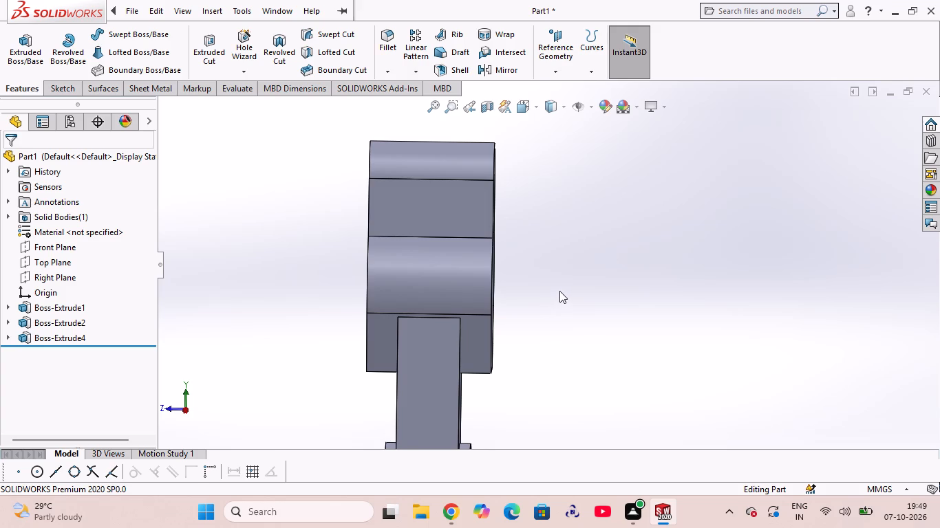
{"action": "scroll", "coordinate": [559, 291], "scroll_direction": "down", "scroll_amount": 2}
{"action": "scroll", "coordinate": [560, 295], "scroll_direction": "up", "scroll_amount": 8}
{"action": "middle_click_drag", "start_coordinate": [587, 352], "coordinate": [511, 337]}
{"action": "scroll", "coordinate": [584, 352], "scroll_direction": "up", "scroll_amount": 1}
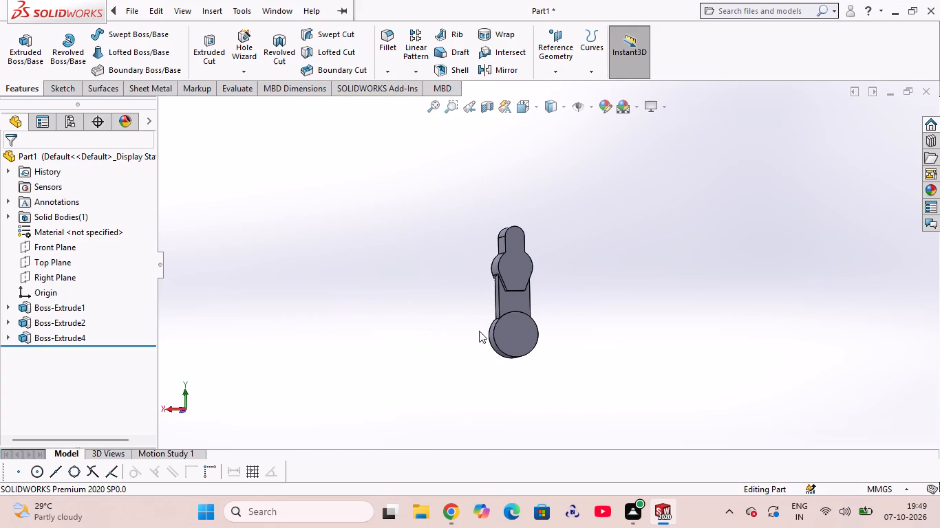
{"action": "middle_click_drag", "start_coordinate": [392, 329], "coordinate": [509, 338]}
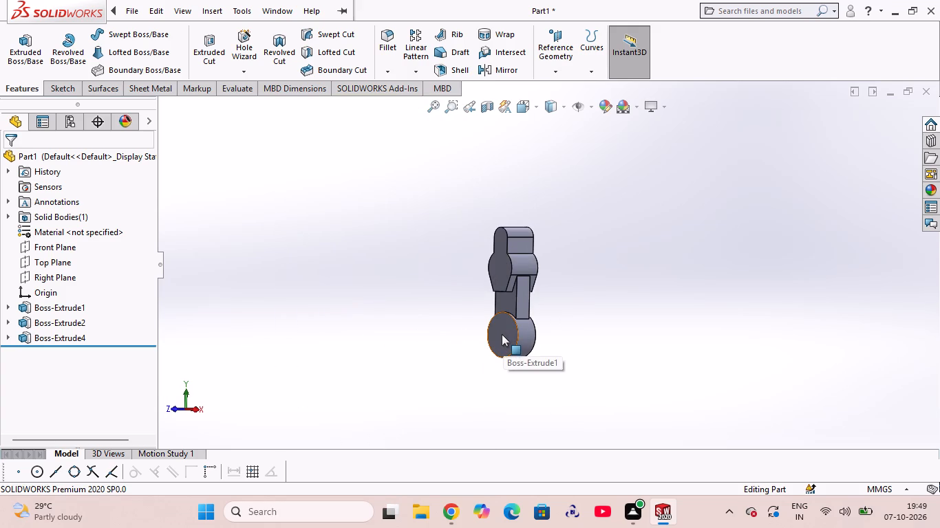
{"action": "scroll", "coordinate": [531, 309], "scroll_direction": "down", "scroll_amount": 3}
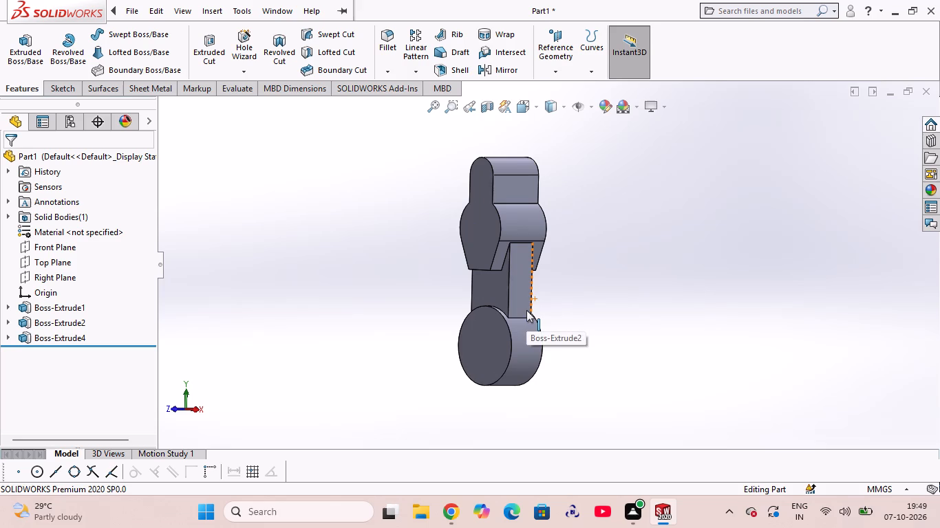
{"action": "middle_click_drag", "start_coordinate": [624, 313], "coordinate": [476, 349]}
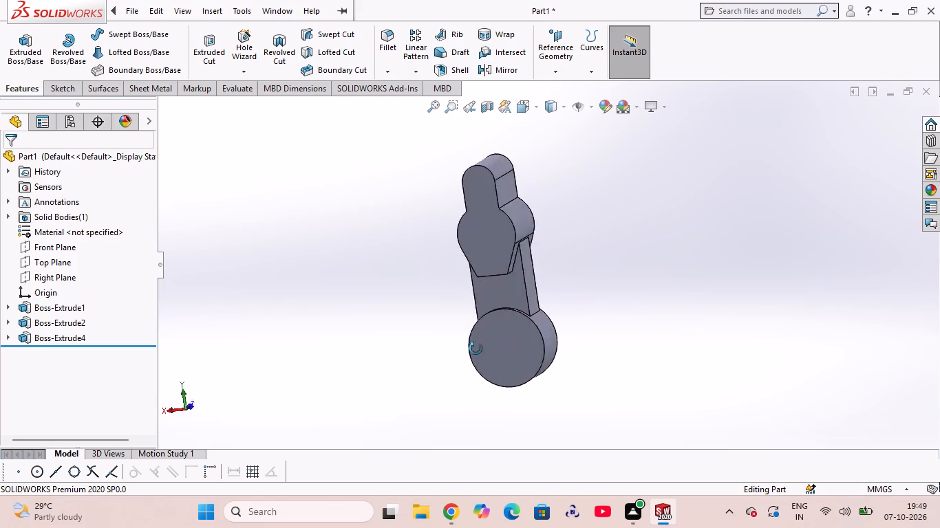
{"action": "middle_click_drag", "start_coordinate": [476, 349], "coordinate": [389, 241]}
{"action": "middle_click_drag", "start_coordinate": [393, 252], "coordinate": [628, 394]}
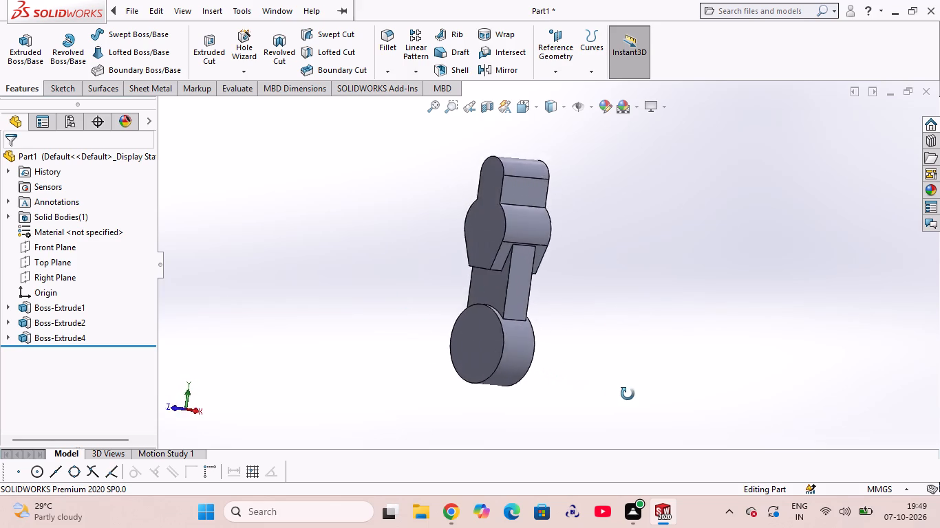
{"action": "middle_click_drag", "start_coordinate": [628, 394], "coordinate": [476, 408]}
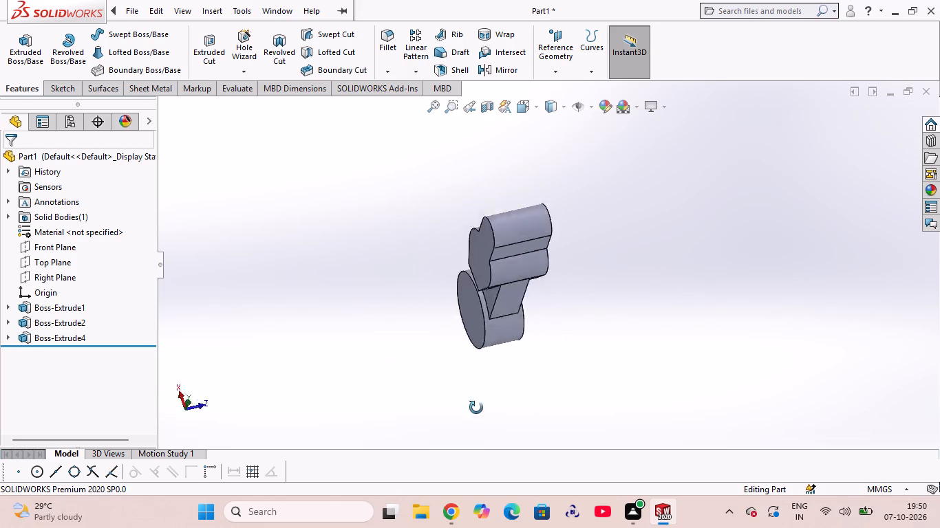
{"action": "middle_click_drag", "start_coordinate": [476, 408], "coordinate": [514, 438]}
{"action": "middle_click_drag", "start_coordinate": [575, 148], "coordinate": [574, 445]}
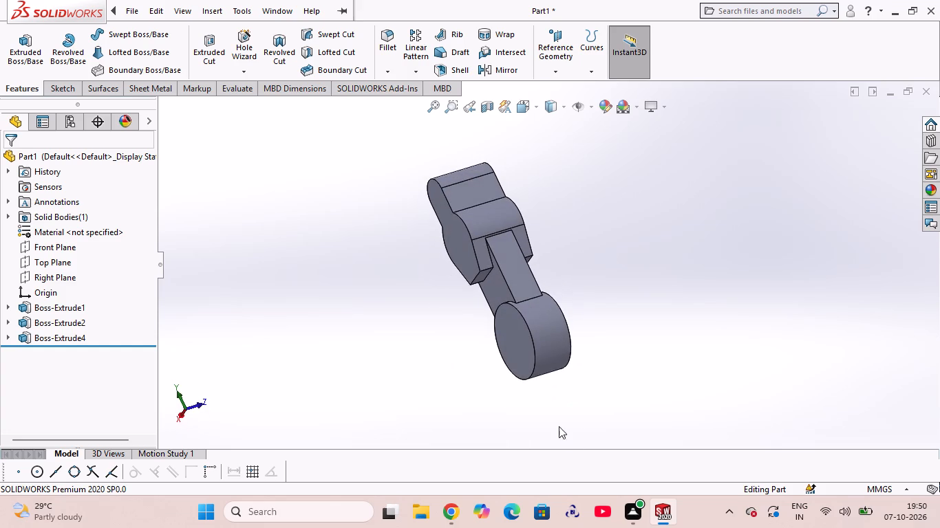
{"action": "middle_click_drag", "start_coordinate": [525, 168], "coordinate": [454, 280]}
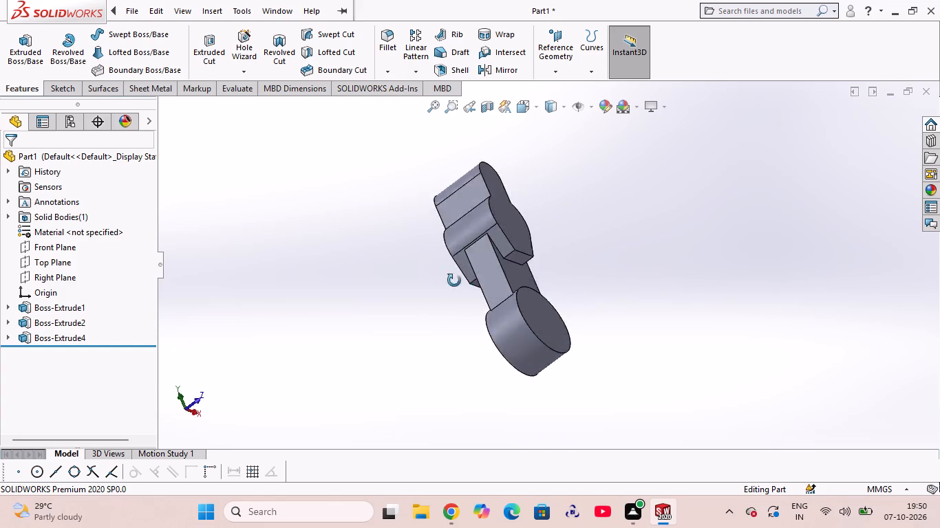
{"action": "middle_click_drag", "start_coordinate": [454, 280], "coordinate": [777, 357]}
{"action": "middle_click_drag", "start_coordinate": [679, 372], "coordinate": [442, 333]}
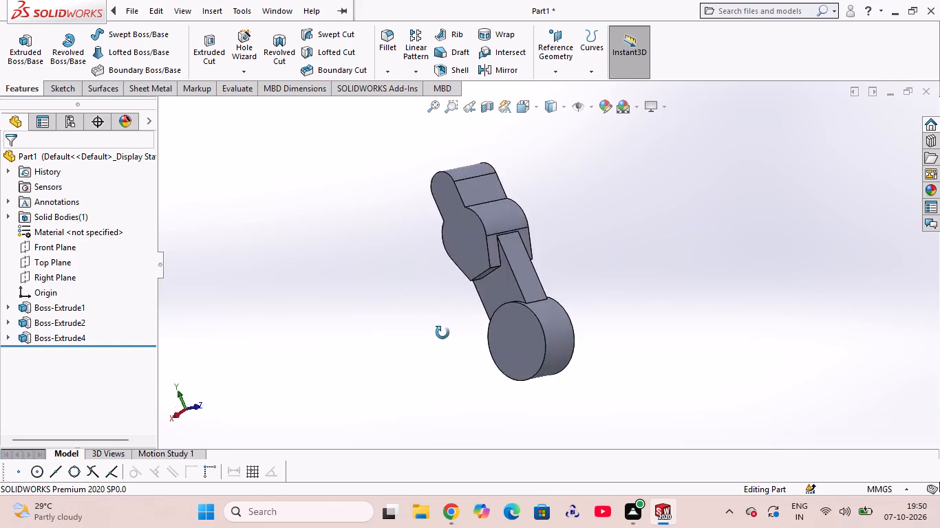
{"action": "middle_click_drag", "start_coordinate": [442, 333], "coordinate": [510, 239]}
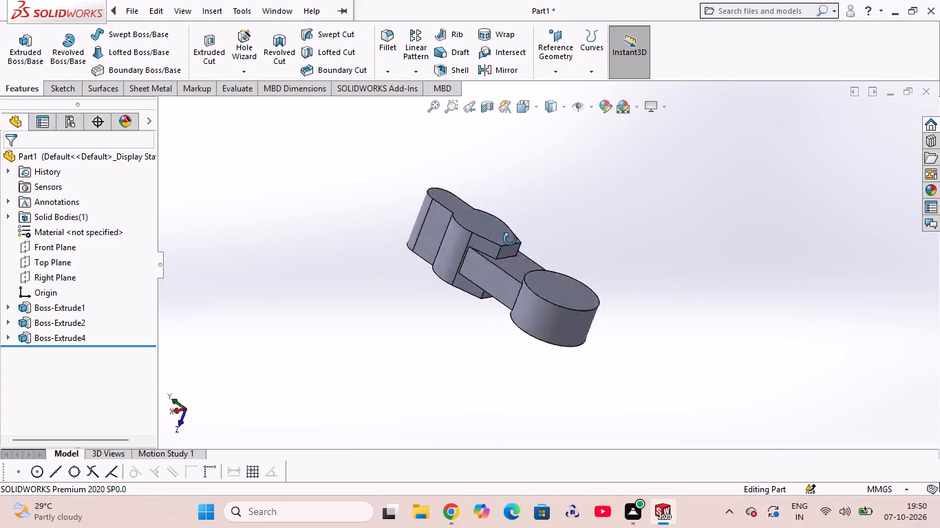
{"action": "middle_click_drag", "start_coordinate": [510, 239], "coordinate": [498, 362]}
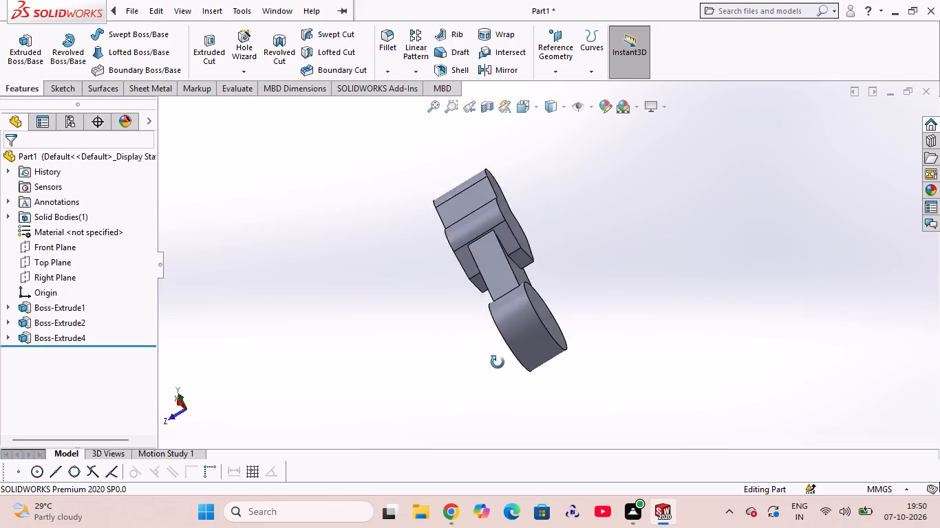
{"action": "middle_click_drag", "start_coordinate": [498, 362], "coordinate": [566, 304]}
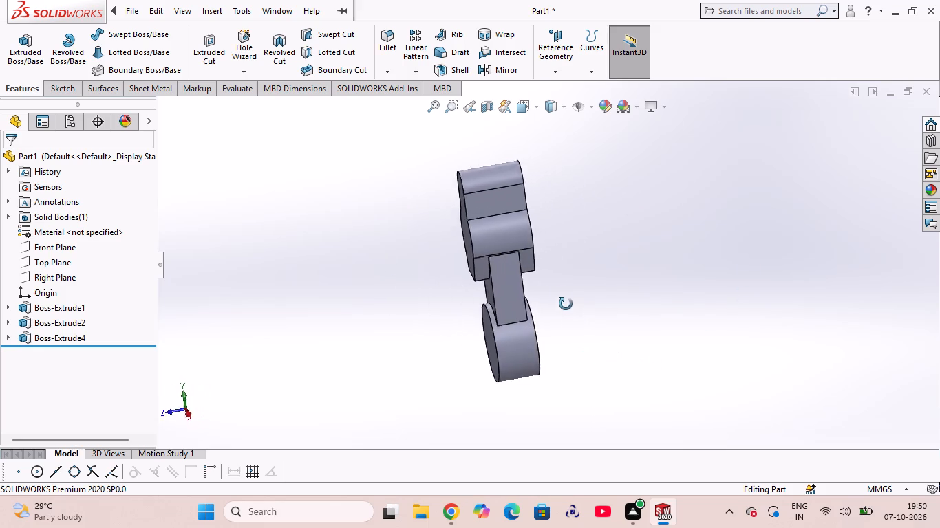
{"action": "middle_click_drag", "start_coordinate": [566, 304], "coordinate": [564, 183]}
{"action": "middle_click_drag", "start_coordinate": [564, 184], "coordinate": [636, 296]}
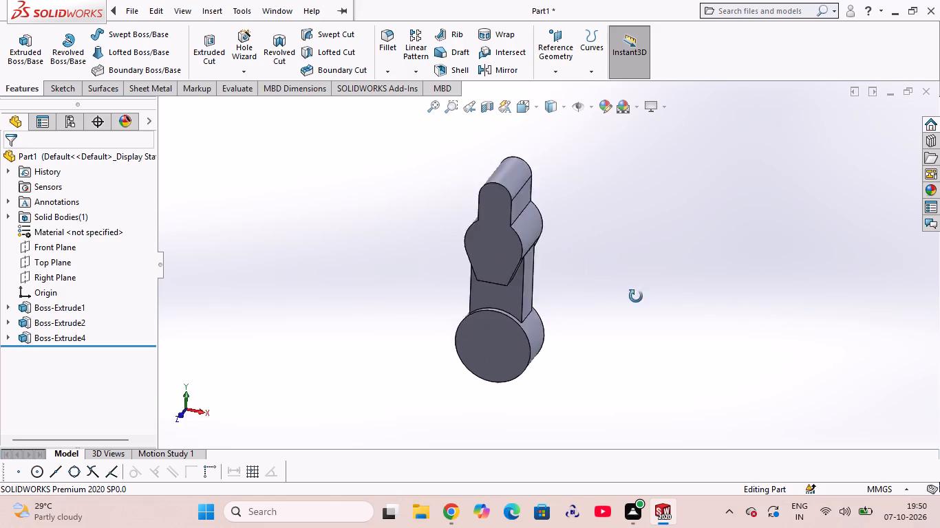
{"action": "middle_click_drag", "start_coordinate": [636, 296], "coordinate": [683, 299]}
{"action": "middle_click_drag", "start_coordinate": [683, 299], "coordinate": [657, 231]}
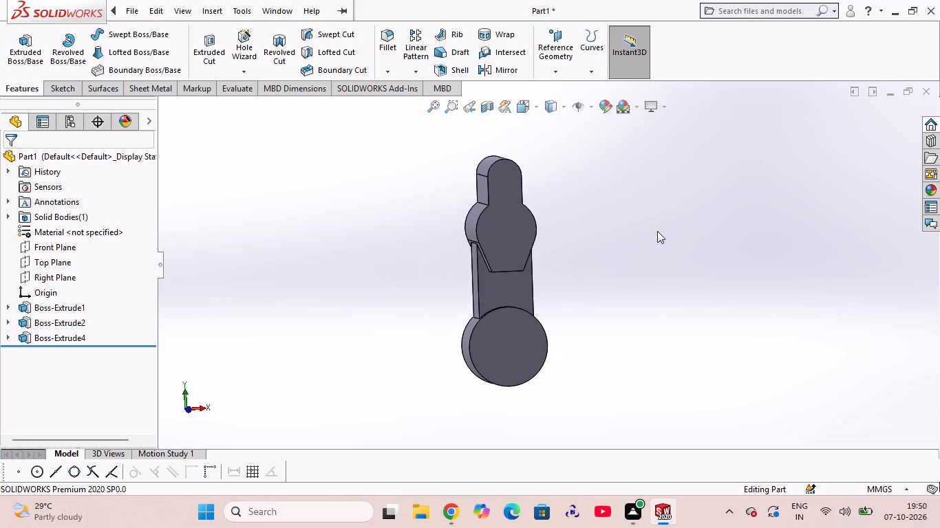
{"action": "middle_click_drag", "start_coordinate": [575, 270], "coordinate": [696, 298]}
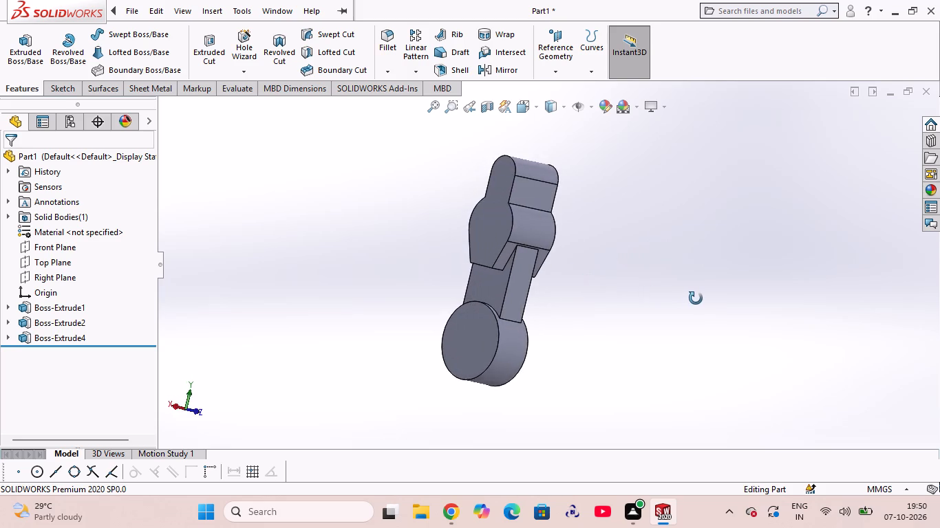
{"action": "middle_click_drag", "start_coordinate": [696, 298], "coordinate": [577, 325]}
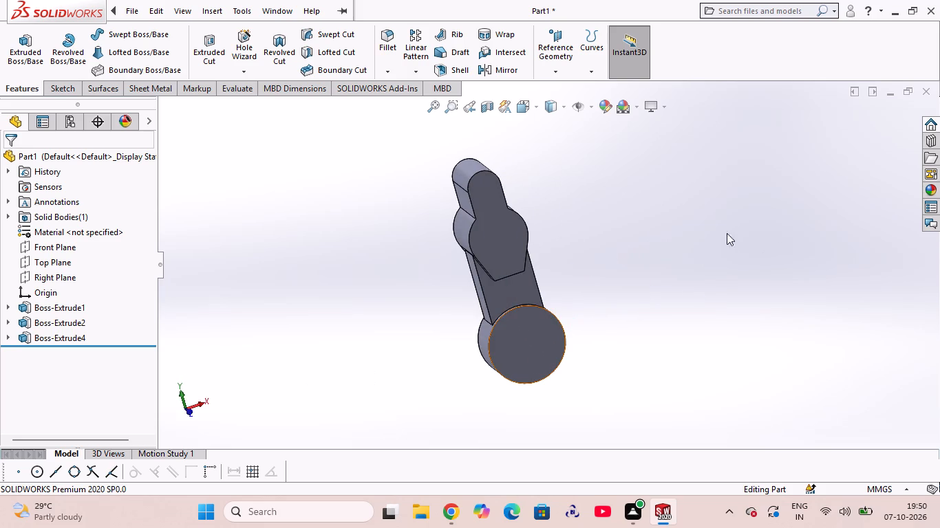
{"action": "middle_click_drag", "start_coordinate": [626, 349], "coordinate": [711, 342]}
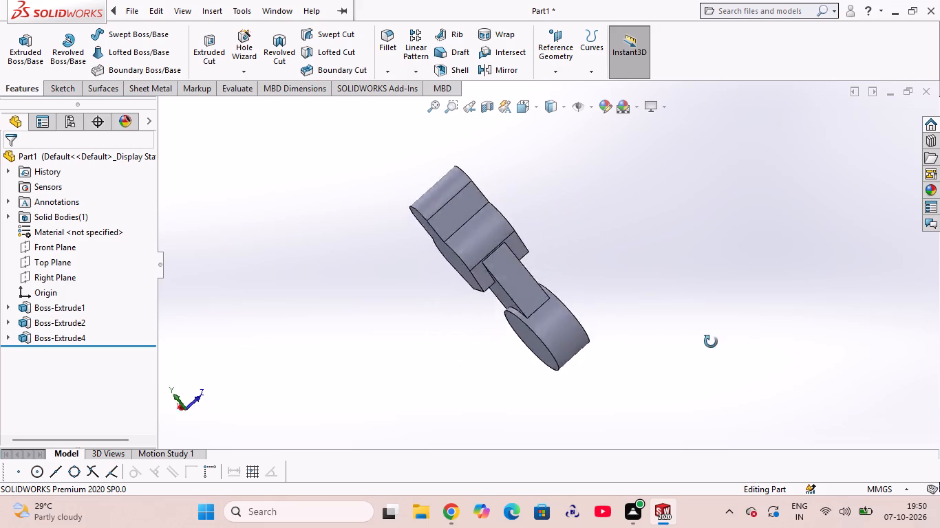
{"action": "middle_click_drag", "start_coordinate": [711, 342], "coordinate": [813, 327]}
{"action": "middle_click_drag", "start_coordinate": [787, 360], "coordinate": [652, 311]}
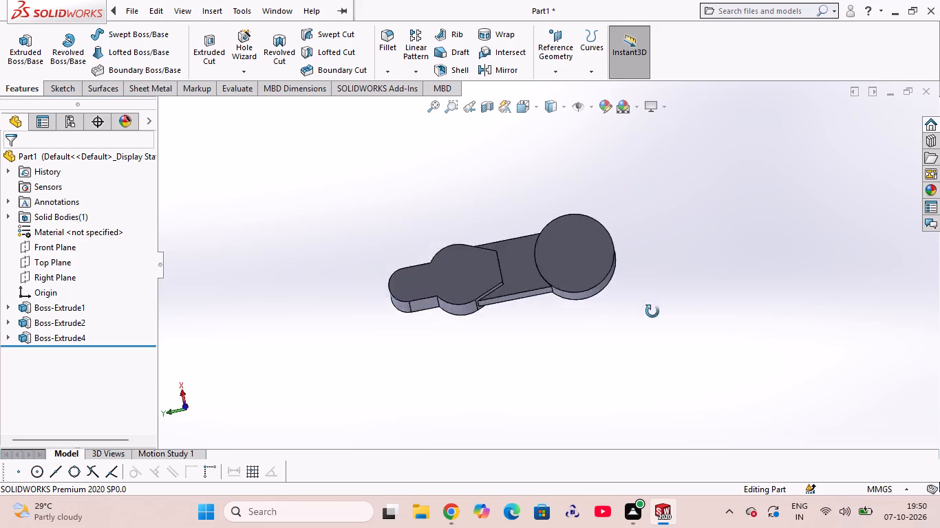
{"action": "middle_click_drag", "start_coordinate": [652, 311], "coordinate": [376, 216]}
{"action": "middle_click_drag", "start_coordinate": [378, 219], "coordinate": [530, 283]}
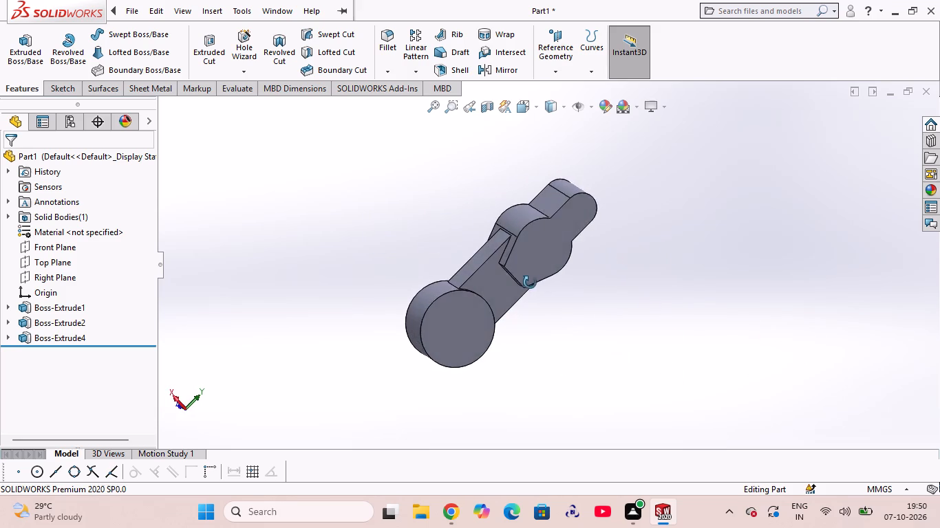
{"action": "middle_click_drag", "start_coordinate": [530, 283], "coordinate": [542, 271]}
{"action": "scroll", "coordinate": [382, 289], "scroll_direction": "up", "scroll_amount": 1}
{"action": "scroll", "coordinate": [581, 273], "scroll_direction": "up", "scroll_amount": 1}
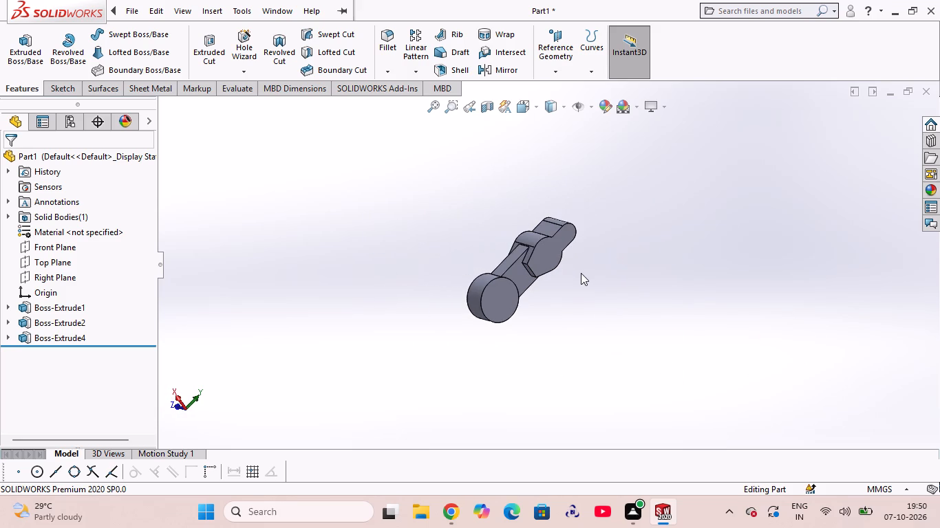
{"action": "scroll", "coordinate": [581, 273], "scroll_direction": "up", "scroll_amount": 1}
{"action": "scroll", "coordinate": [581, 273], "scroll_direction": "down", "scroll_amount": 3}
{"action": "middle_click_drag", "start_coordinate": [578, 206], "coordinate": [559, 187]}
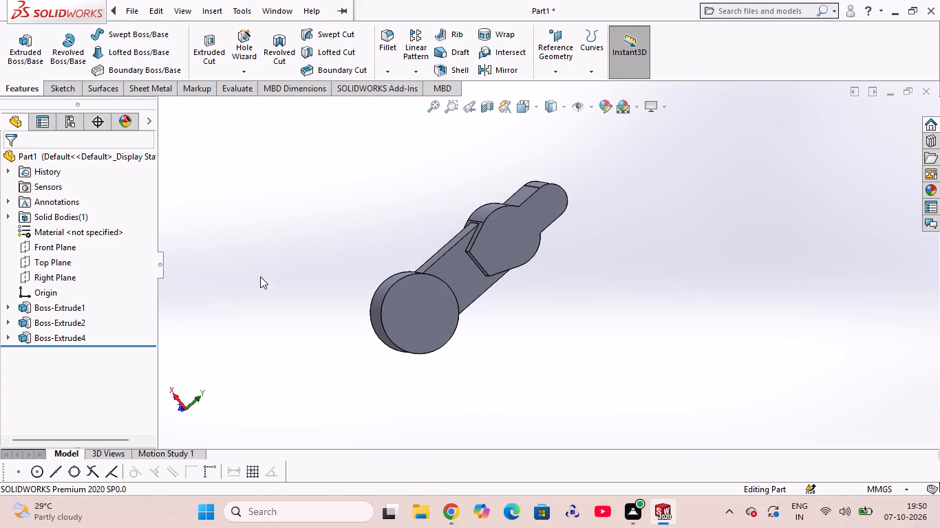
Start a sketch on the Top Plane and draw a circle about 39 mm in diameter, centred about 17 mm directly below the origin.
{"action": "left_click", "coordinate": [61, 263]}
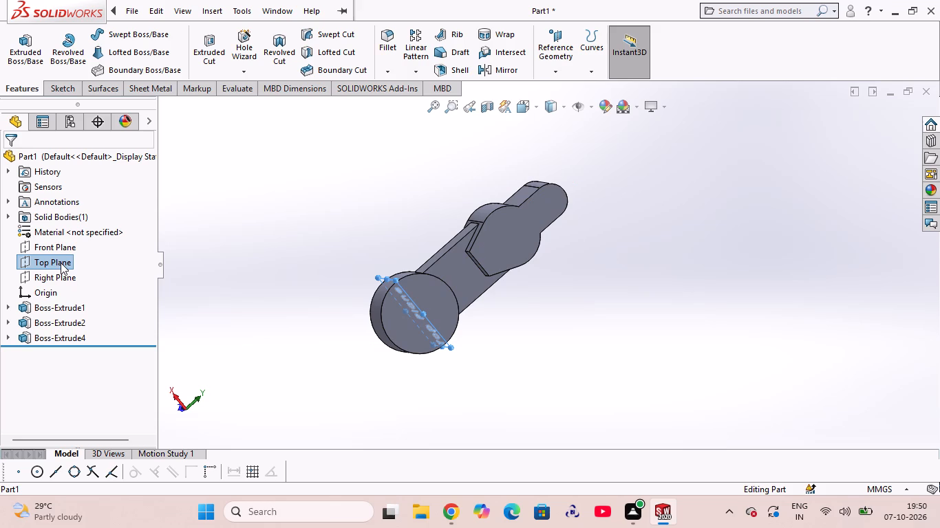
{"action": "left_click", "coordinate": [81, 243]}
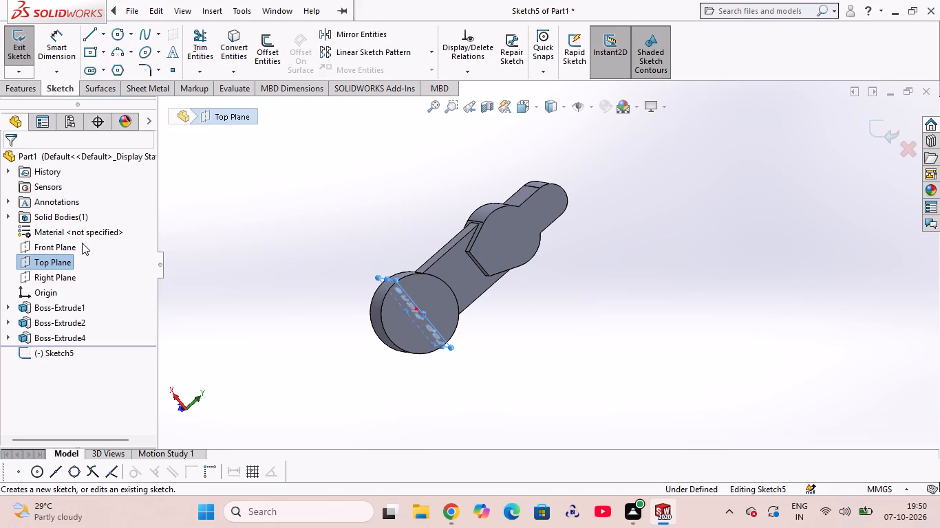
{"action": "key", "text": "ctrl+8"}
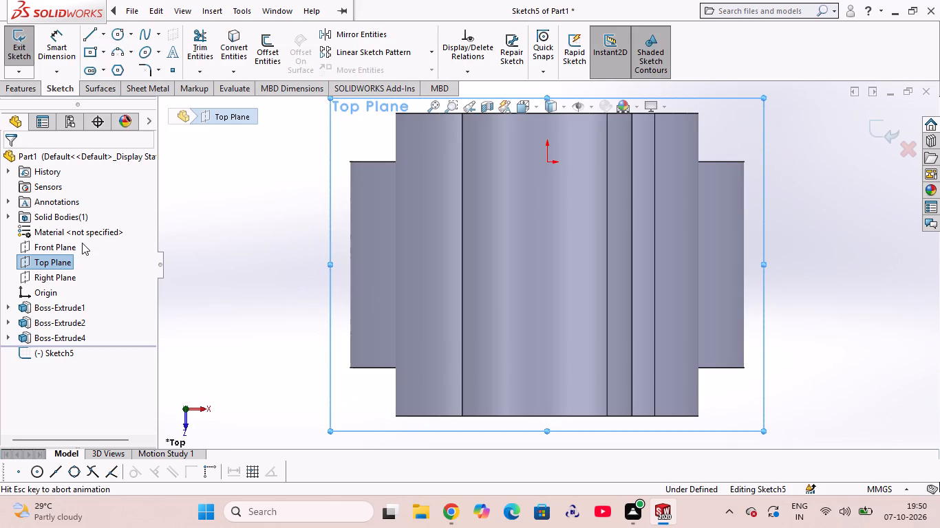
{"action": "scroll", "coordinate": [261, 277], "scroll_direction": "down", "scroll_amount": 2}
{"action": "scroll", "coordinate": [270, 282], "scroll_direction": "up", "scroll_amount": 6}
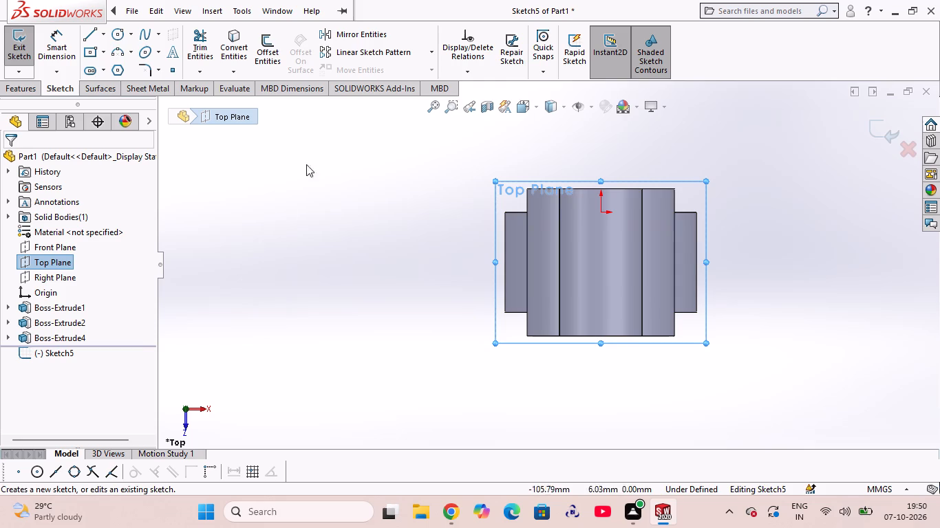
{"action": "left_click", "coordinate": [116, 36]}
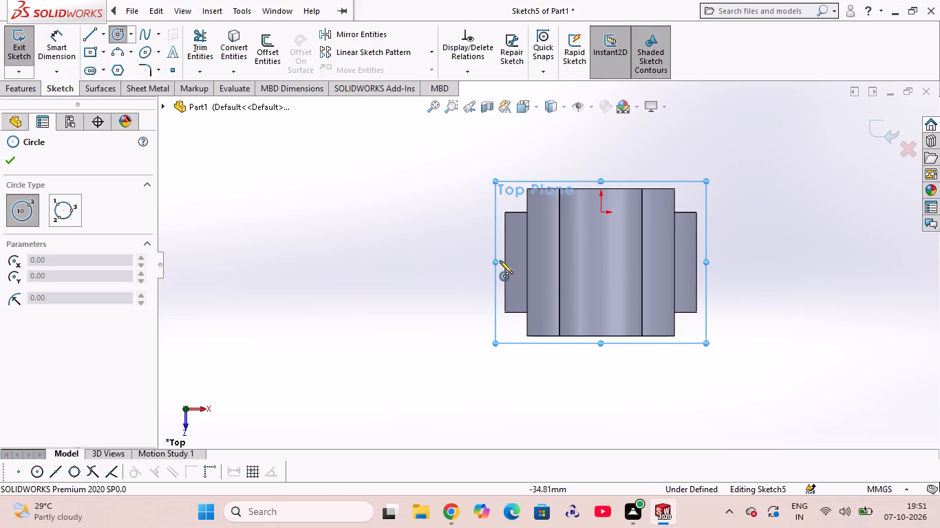
{"action": "left_click", "coordinate": [599, 263]}
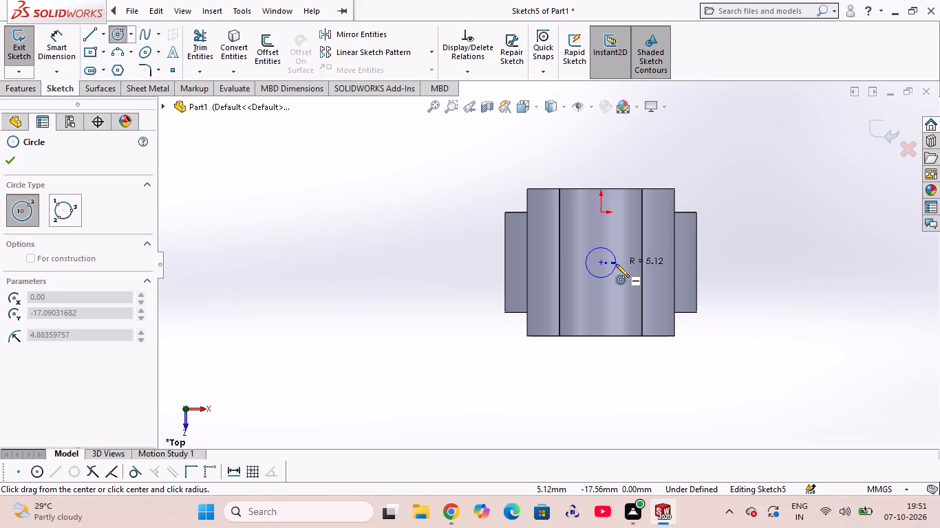
{"action": "left_click", "coordinate": [658, 252]}
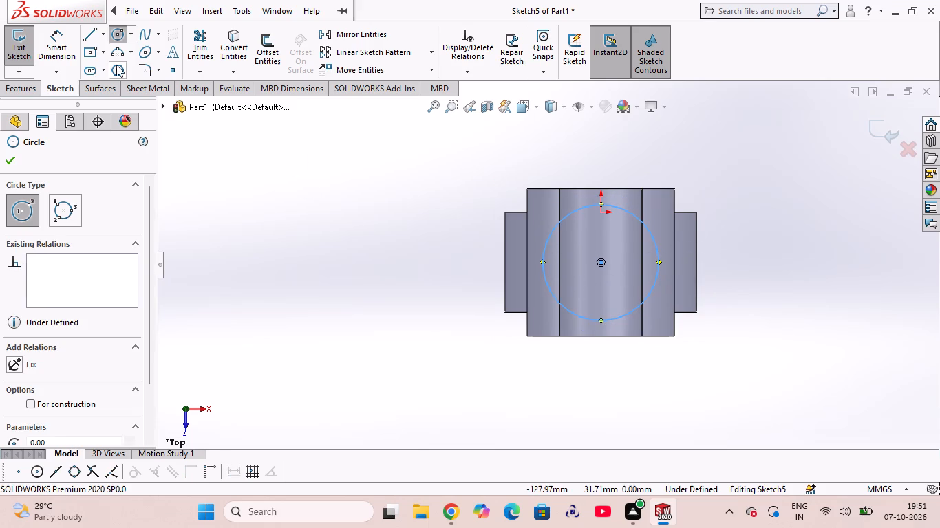
Dimension the circle's diameter to 44 mm.
{"action": "left_click", "coordinate": [59, 52]}
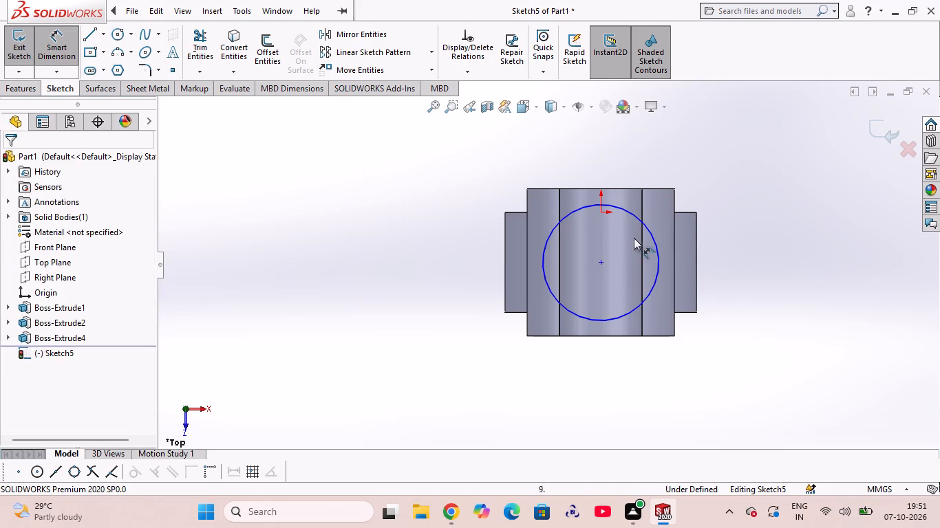
{"action": "left_click", "coordinate": [653, 241]}
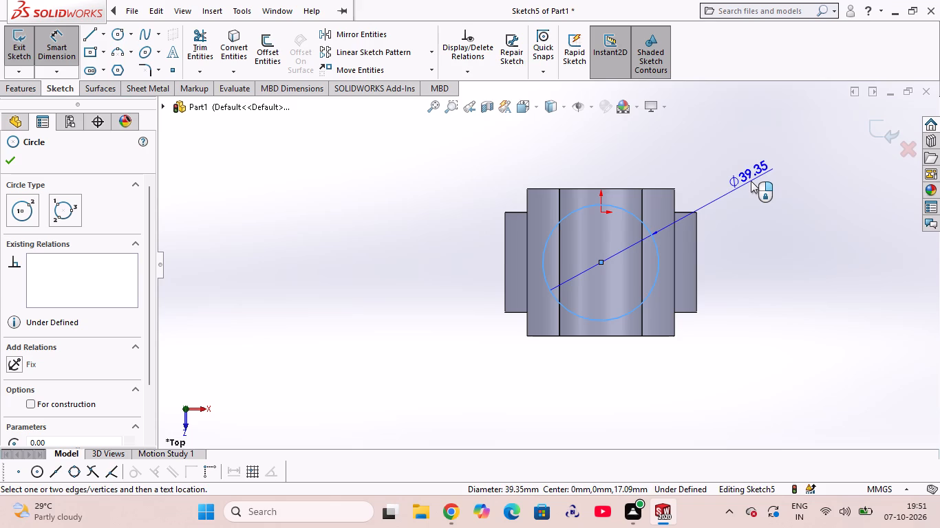
{"action": "left_click", "coordinate": [750, 192]}
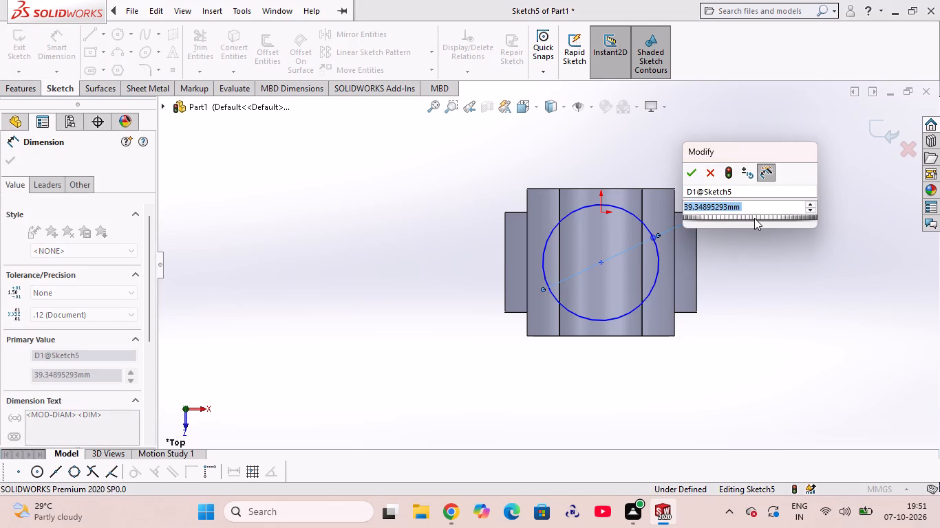
{"action": "type", "text": "44"}
{"action": "left_click", "coordinate": [737, 285]}
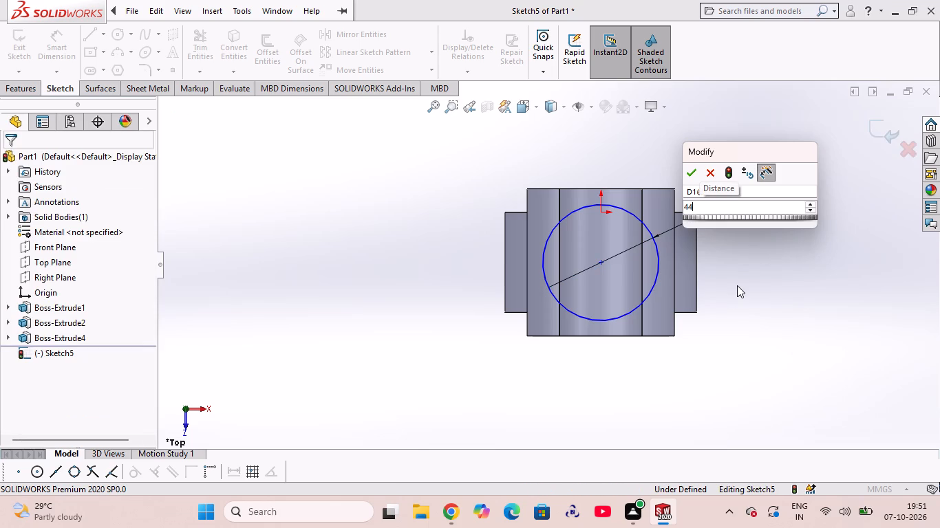
{"action": "left_click", "coordinate": [753, 252]}
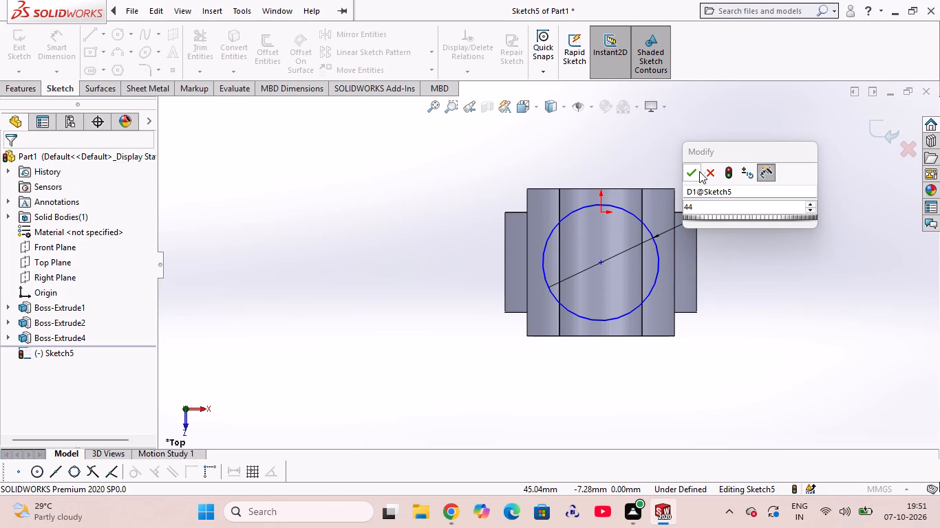
{"action": "left_click", "coordinate": [694, 168]}
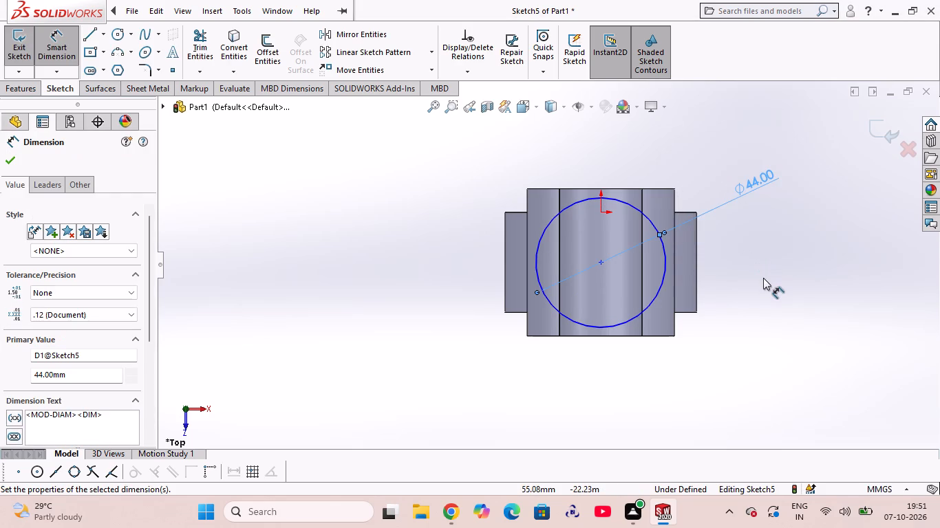
Start a Boss-Extrude of the circle from a 106 mm offset, trying the reversed offset direction.
{"action": "left_click", "coordinate": [17, 82]}
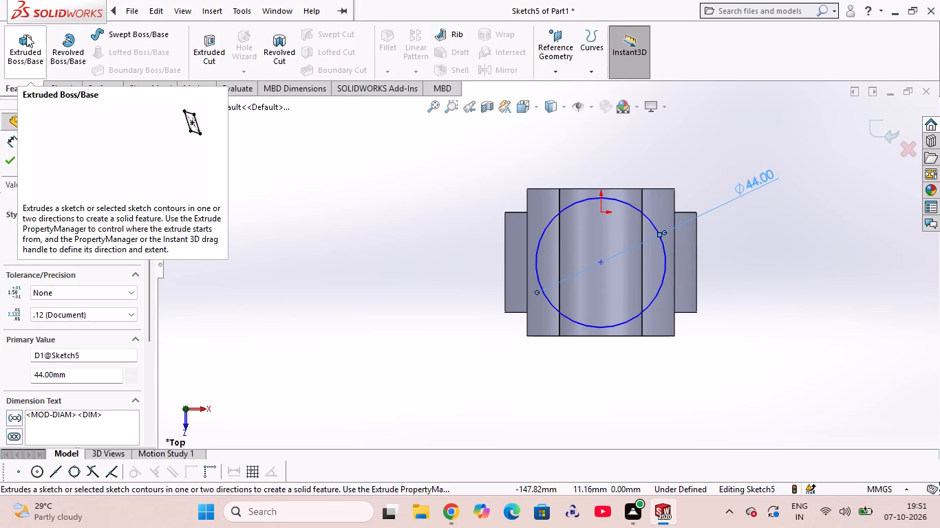
{"action": "left_click", "coordinate": [27, 47]}
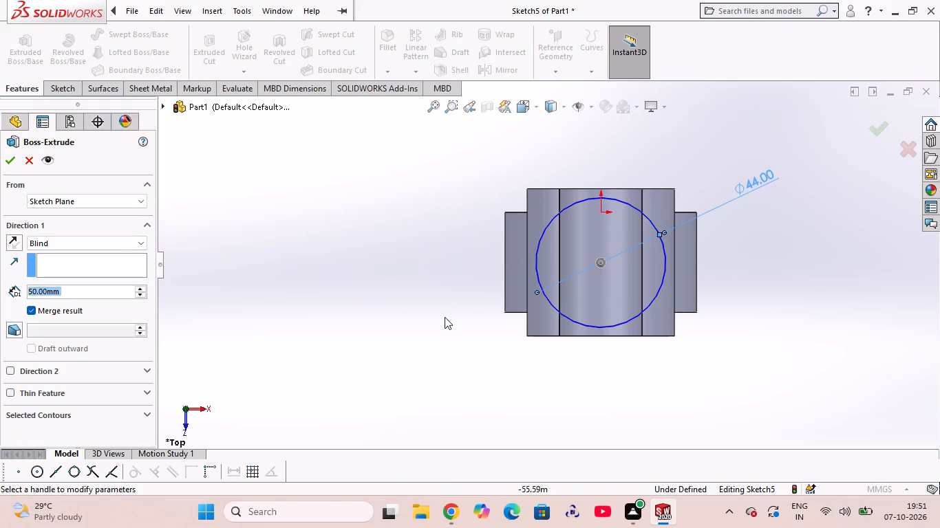
{"action": "middle_click_drag", "start_coordinate": [456, 349], "coordinate": [448, 201]}
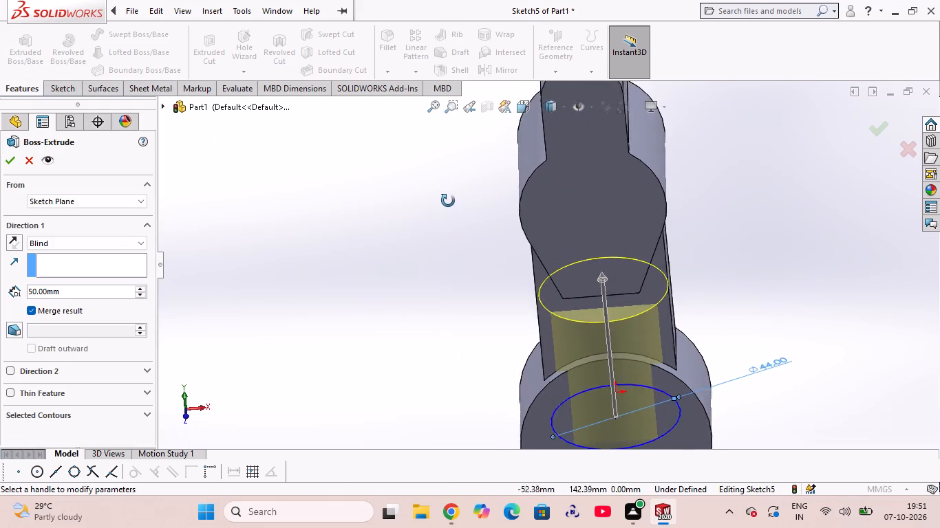
{"action": "middle_click_drag", "start_coordinate": [448, 201], "coordinate": [454, 202]}
{"action": "left_click", "coordinate": [126, 201]}
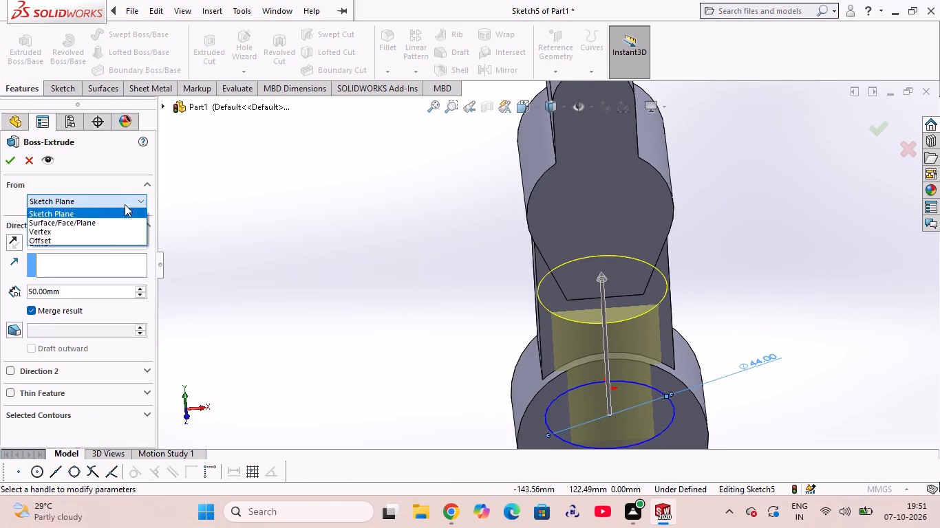
{"action": "left_click", "coordinate": [100, 236]}
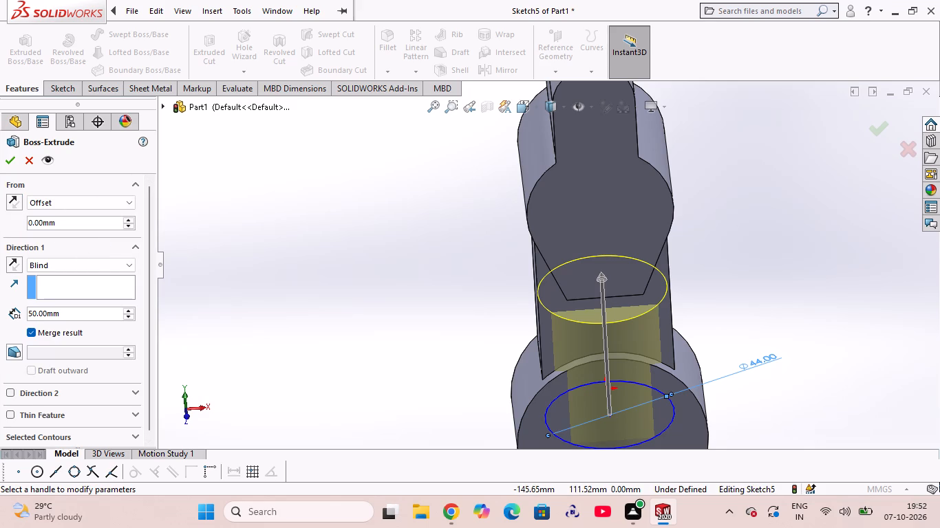
{"action": "left_click_drag", "start_coordinate": [56, 224], "coordinate": [25, 225]}
{"action": "type", "text": "106"}
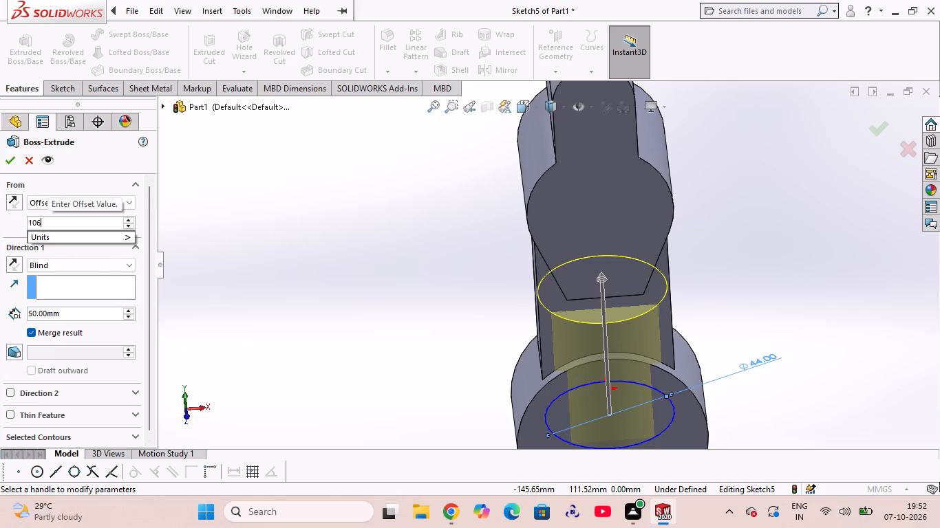
{"action": "left_click", "coordinate": [227, 210]}
{"action": "scroll", "coordinate": [250, 292], "scroll_direction": "up", "scroll_amount": 3}
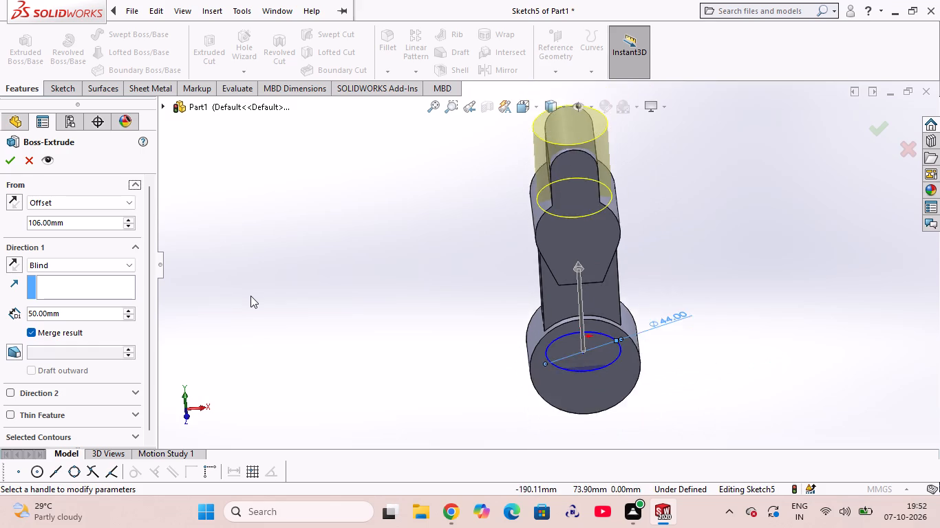
{"action": "scroll", "coordinate": [250, 296], "scroll_direction": "up", "scroll_amount": 2}
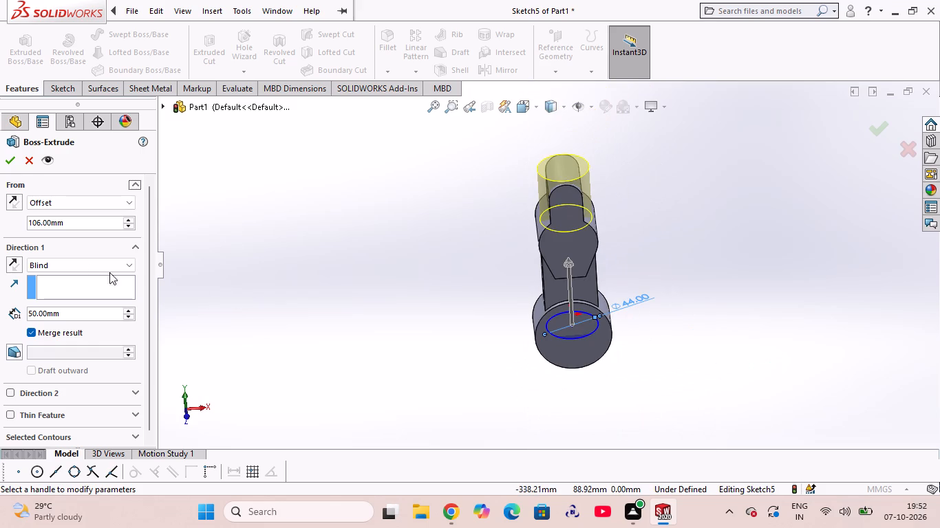
{"action": "left_click", "coordinate": [10, 196]}
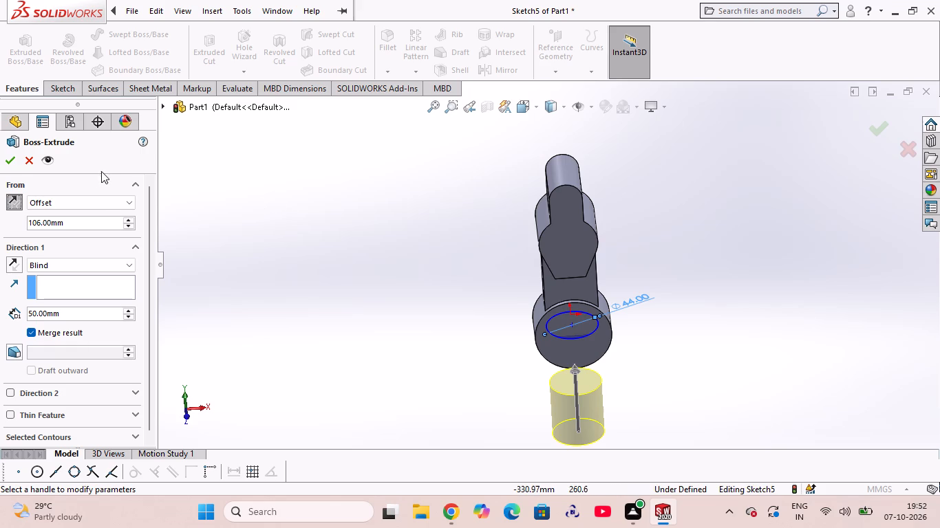
{"action": "left_click", "coordinate": [14, 196]}
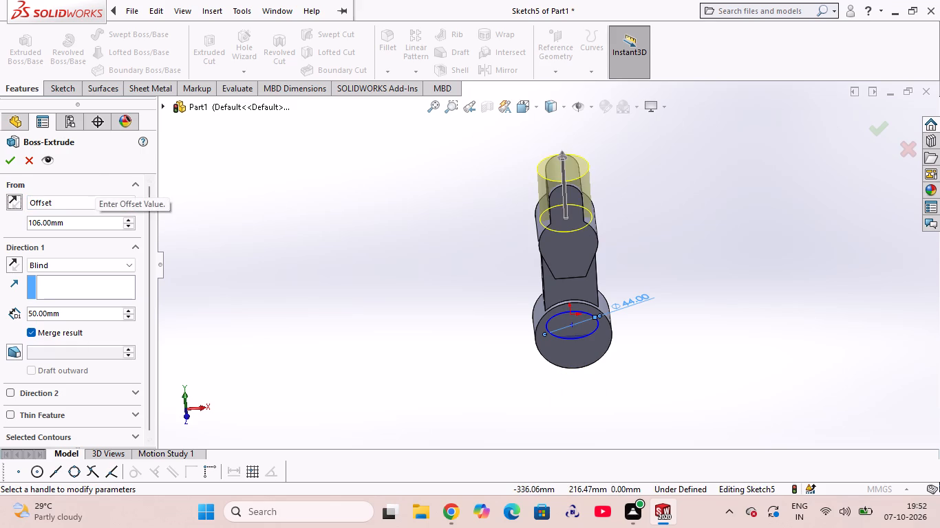
Set the start offset to 166 mm and try the reversed offset direction before restoring the original one.
{"action": "left_click", "coordinate": [36, 219]}
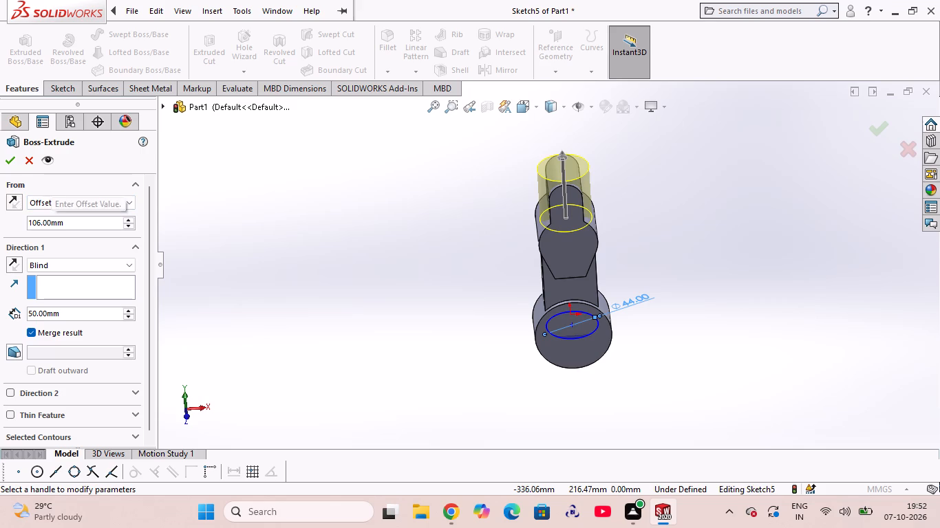
{"action": "key", "text": "BackSpace"}
{"action": "key", "text": "6"}
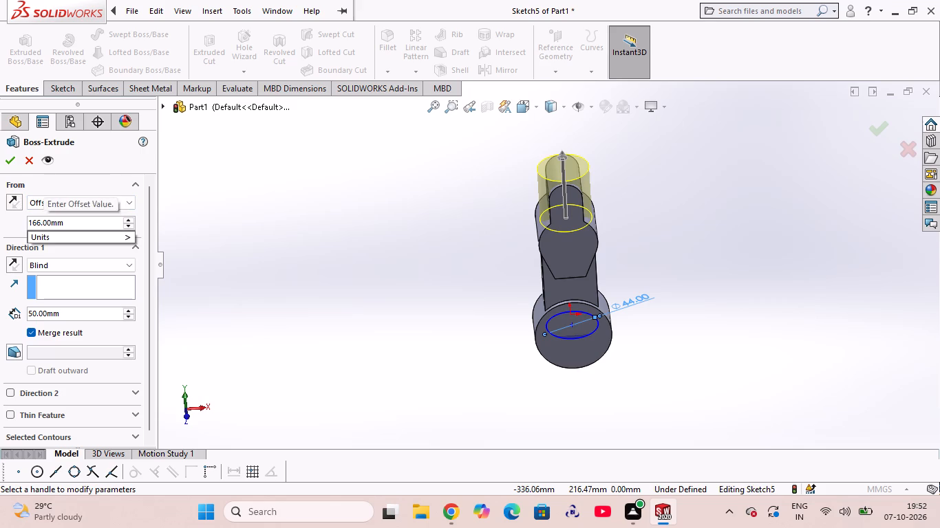
{"action": "left_click", "coordinate": [270, 212]}
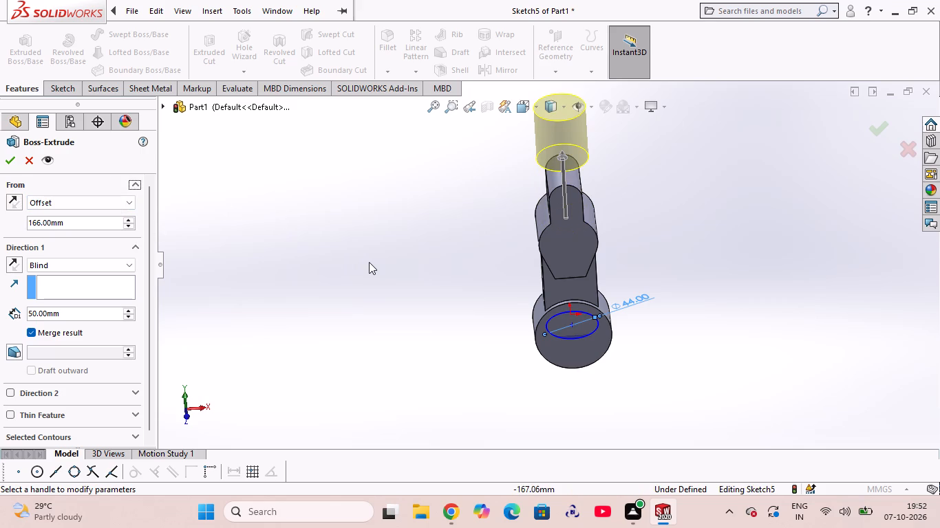
{"action": "left_click", "coordinate": [11, 198]}
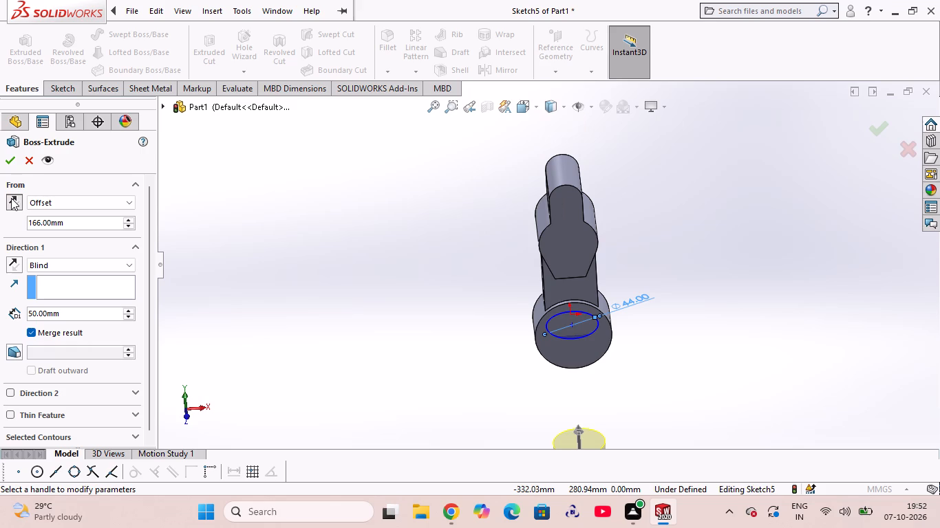
{"action": "left_click", "coordinate": [11, 198]}
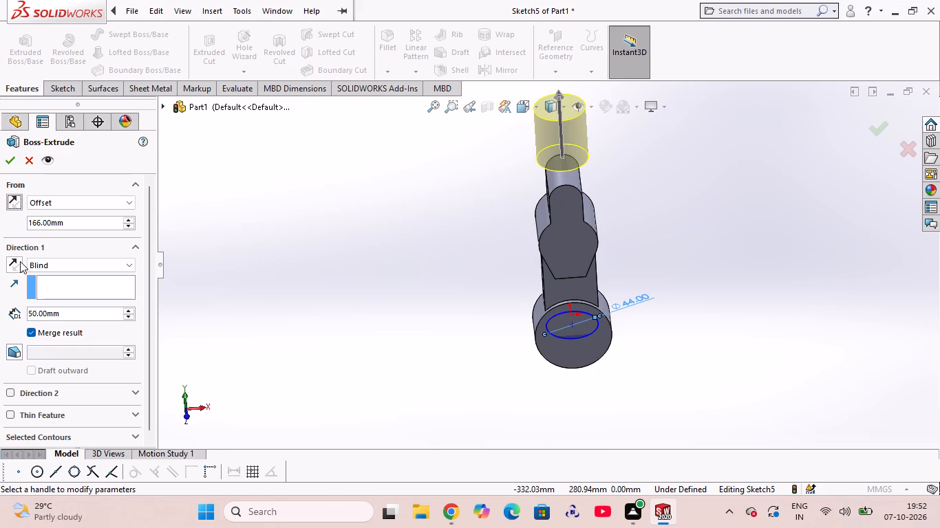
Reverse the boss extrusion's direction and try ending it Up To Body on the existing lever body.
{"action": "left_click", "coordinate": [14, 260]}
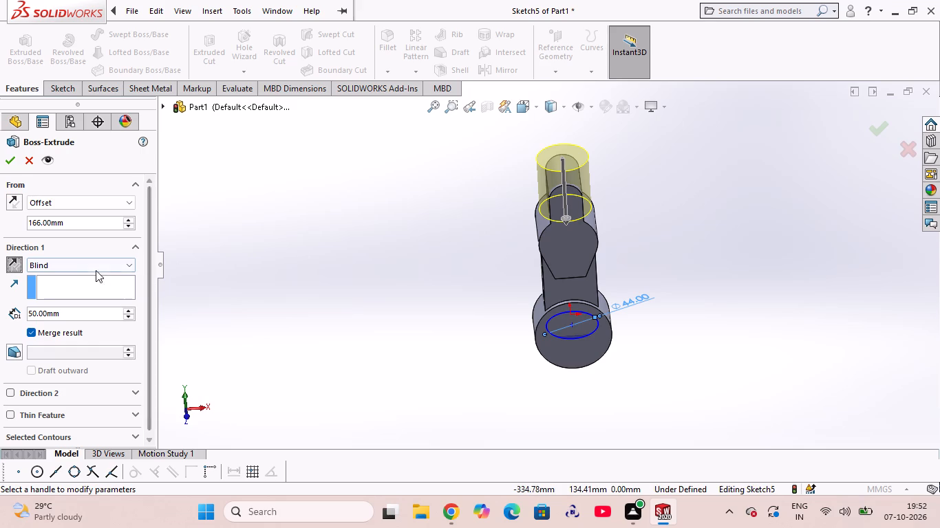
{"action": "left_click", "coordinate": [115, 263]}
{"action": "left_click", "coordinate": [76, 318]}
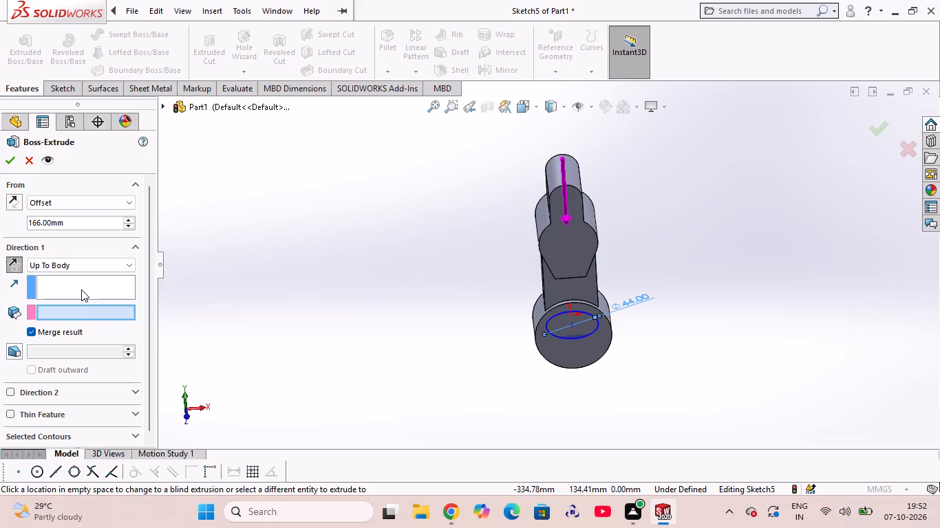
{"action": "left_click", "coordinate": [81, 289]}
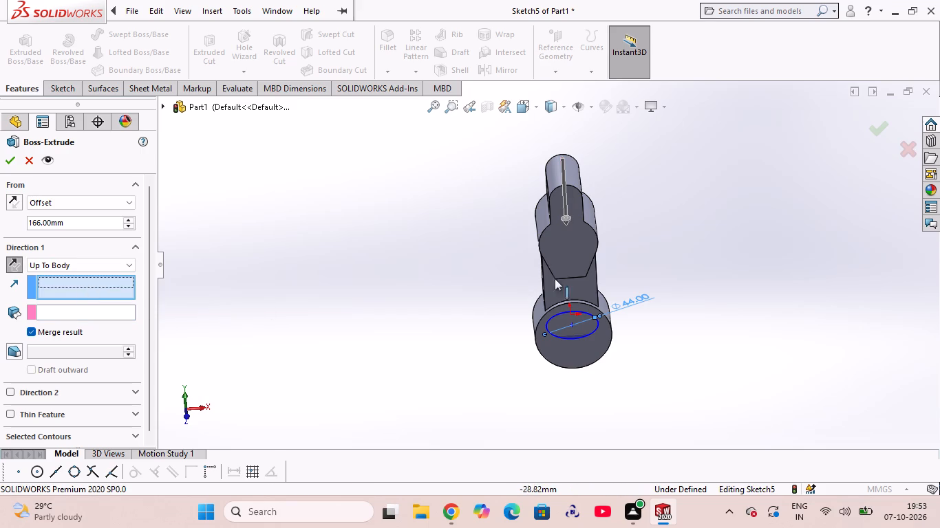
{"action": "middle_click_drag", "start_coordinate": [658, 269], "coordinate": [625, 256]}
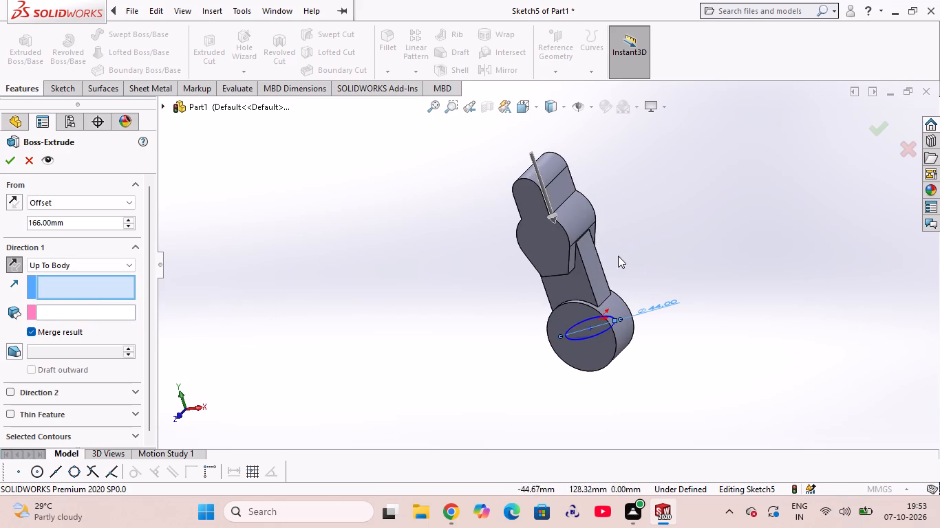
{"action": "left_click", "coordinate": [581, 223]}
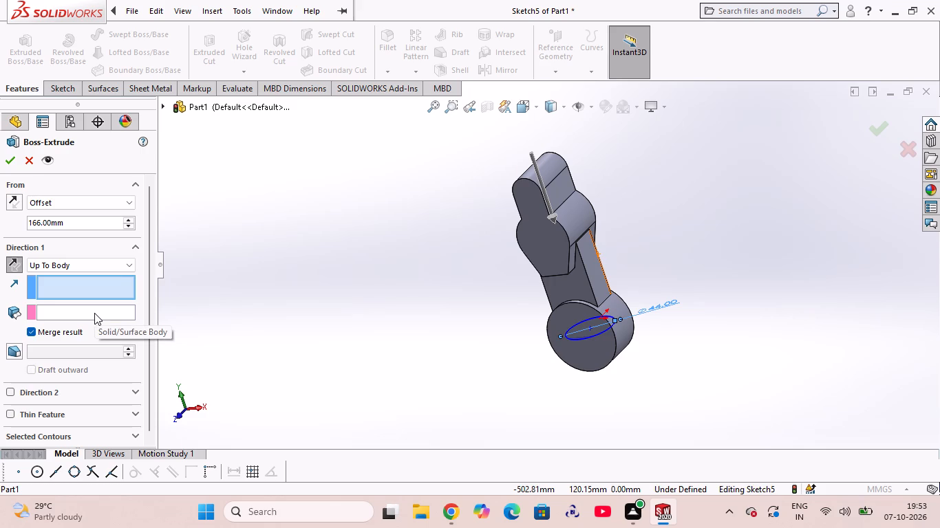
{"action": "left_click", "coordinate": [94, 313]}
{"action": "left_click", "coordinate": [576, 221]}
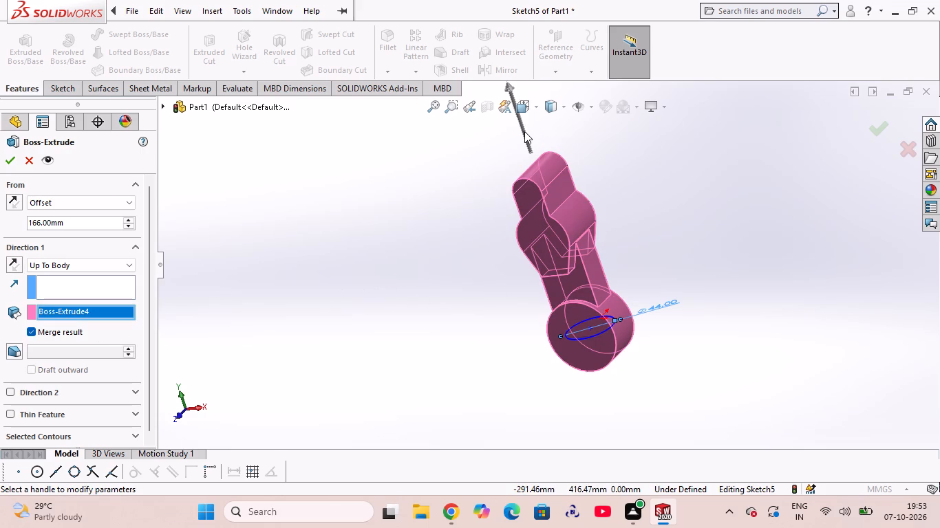
Extrude the 44 mm circle as a Blind boss 80 mm downwards from a 166 mm start offset, merged with the body.
{"action": "left_click_drag", "start_coordinate": [523, 131], "coordinate": [534, 153]}
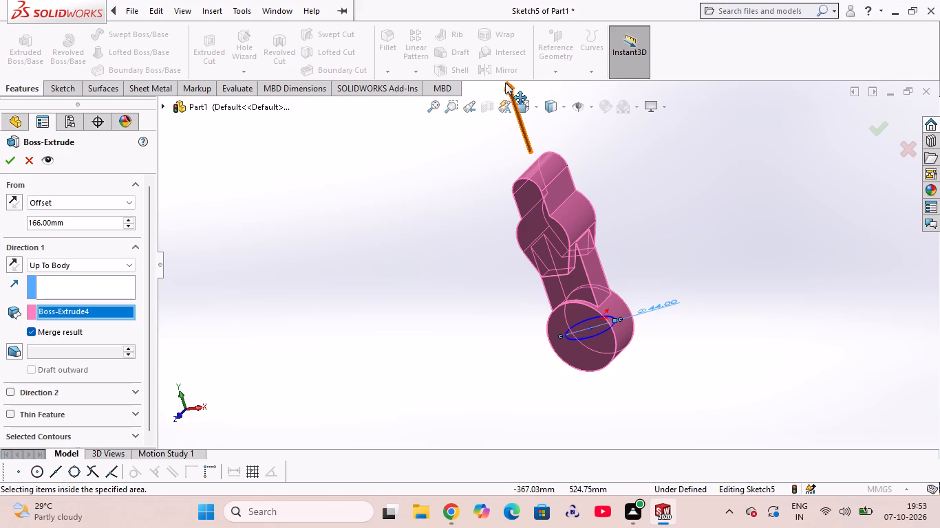
{"action": "left_click_drag", "start_coordinate": [505, 82], "coordinate": [533, 170]}
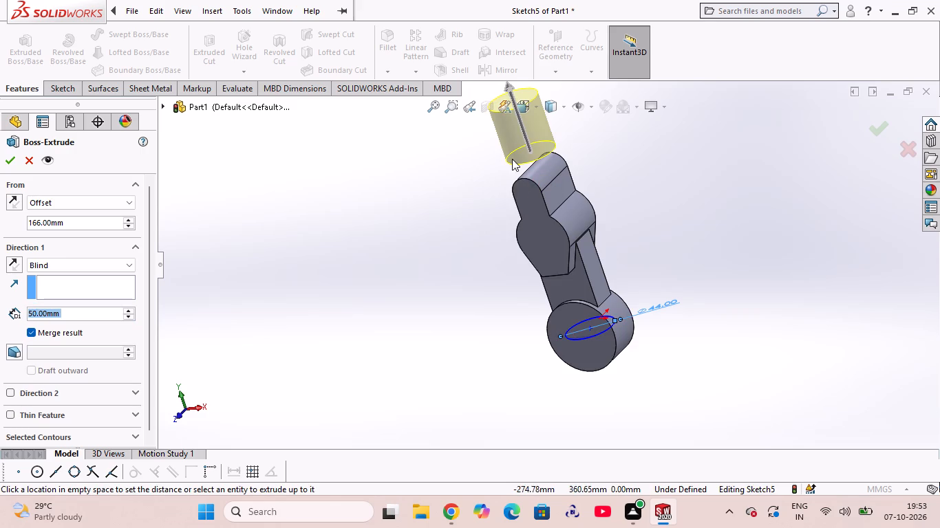
{"action": "left_click_drag", "start_coordinate": [511, 85], "coordinate": [558, 204]}
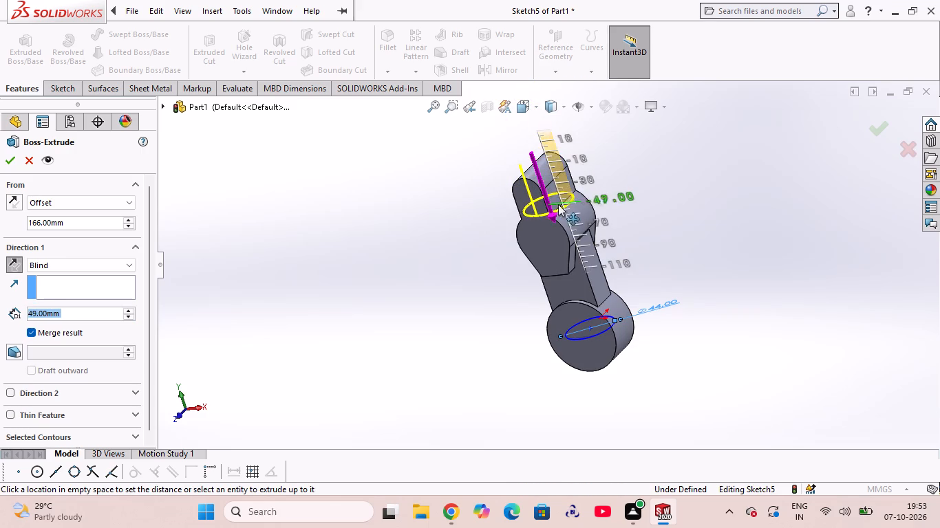
{"action": "left_click_drag", "start_coordinate": [558, 204], "coordinate": [575, 232]}
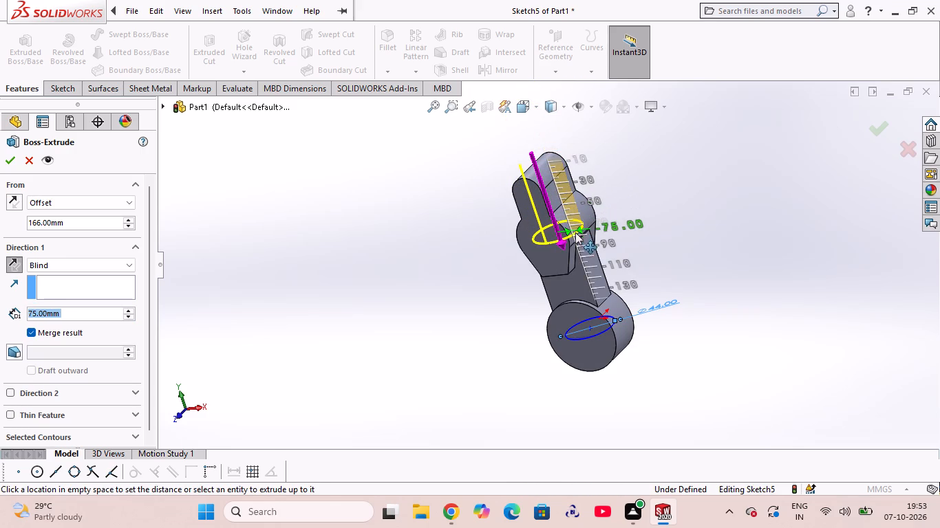
{"action": "left_click_drag", "start_coordinate": [575, 232], "coordinate": [578, 236]}
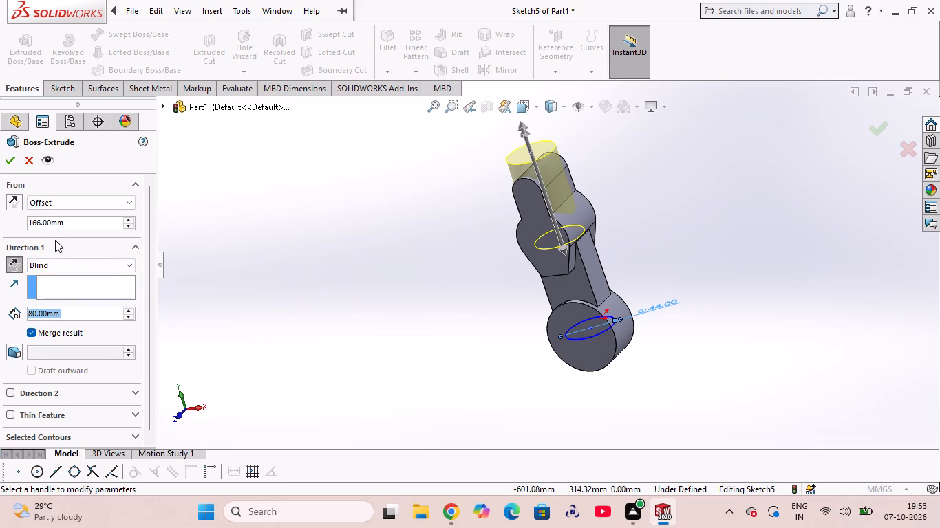
{"action": "left_click", "coordinate": [68, 225]}
{"action": "left_click_drag", "start_coordinate": [72, 223], "coordinate": [27, 225]}
{"action": "type", "text": "166"}
{"action": "left_click", "coordinate": [193, 214]}
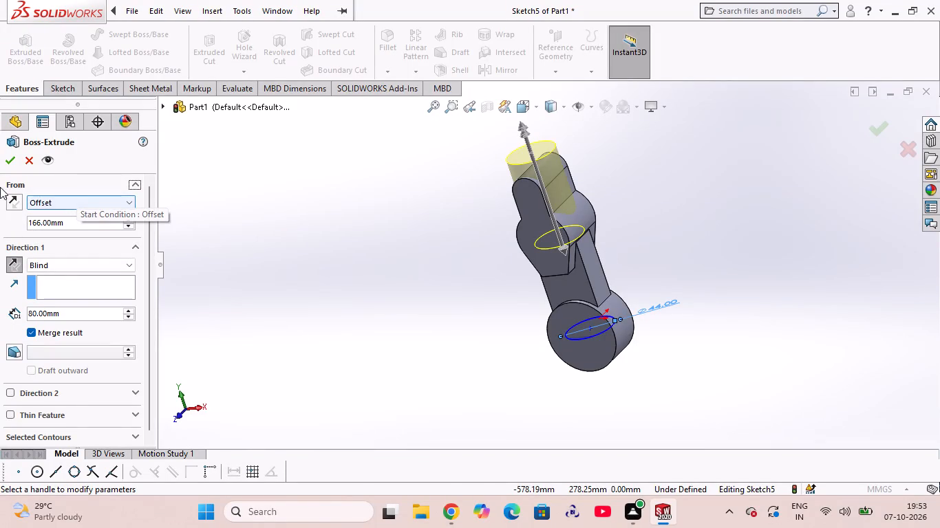
{"action": "left_click", "coordinate": [7, 159]}
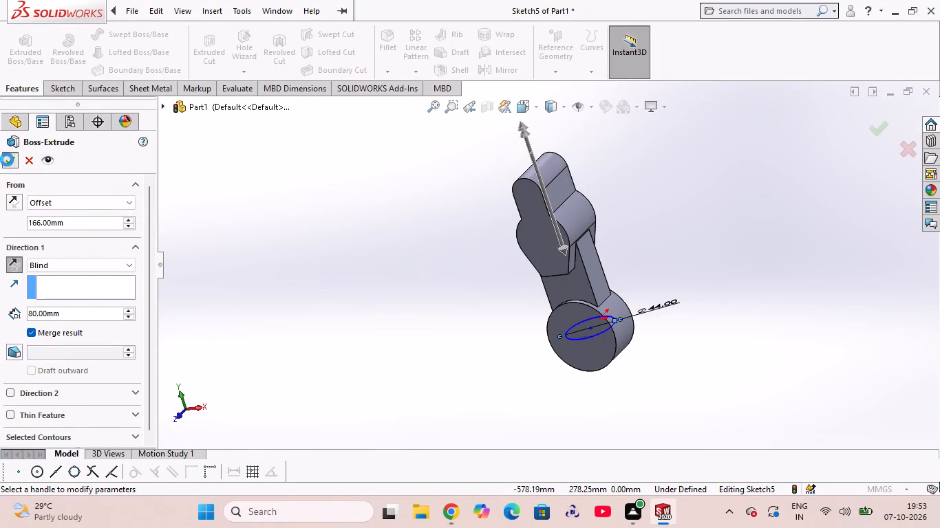
{"action": "left_click", "coordinate": [411, 244]}
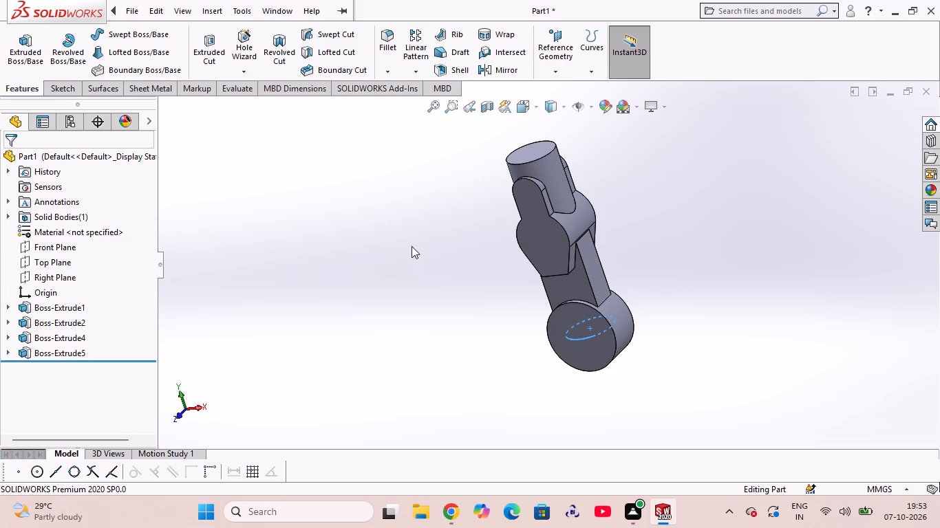
Examine the part from all sides, checking how the new round boss meets the head and its lugs.
{"action": "middle_click_drag", "start_coordinate": [411, 289], "coordinate": [652, 342]}
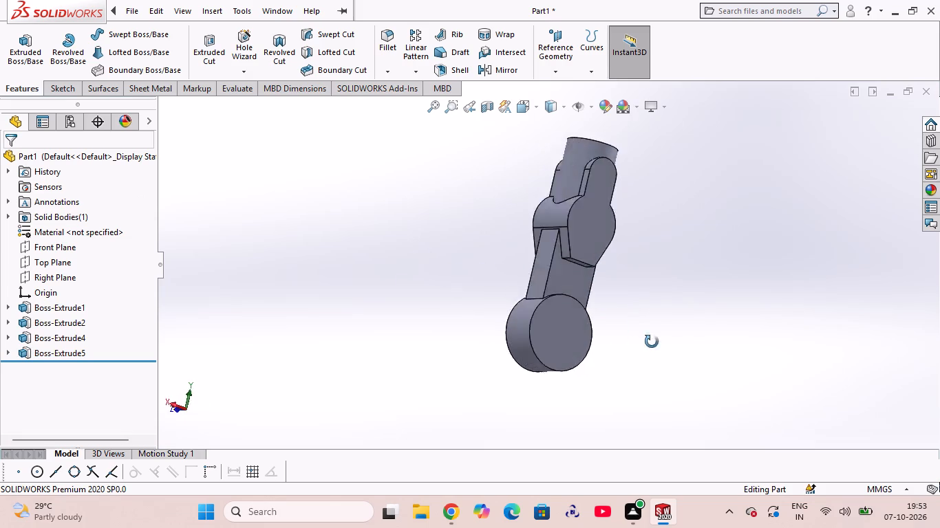
{"action": "middle_click_drag", "start_coordinate": [652, 342], "coordinate": [713, 382]}
{"action": "middle_click_drag", "start_coordinate": [630, 384], "coordinate": [486, 273]}
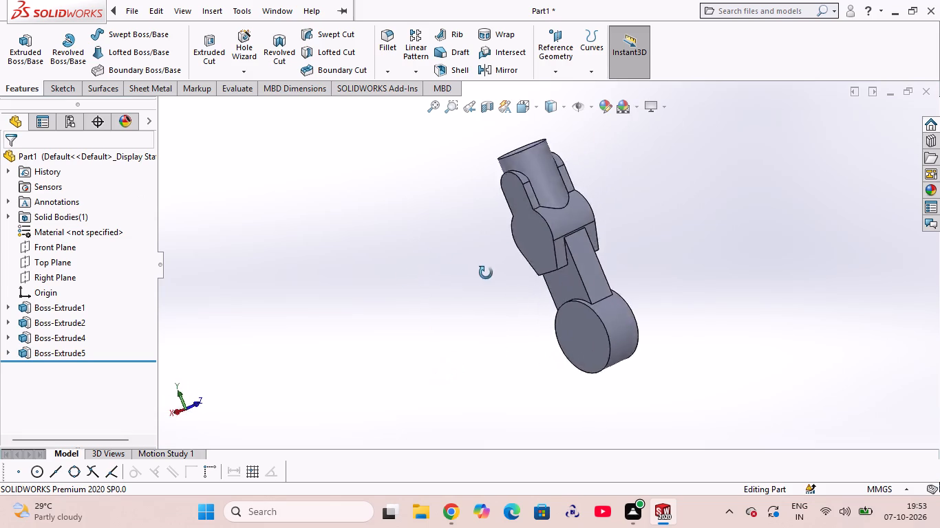
{"action": "middle_click_drag", "start_coordinate": [486, 273], "coordinate": [577, 314]}
{"action": "middle_click_drag", "start_coordinate": [592, 369], "coordinate": [590, 298]}
{"action": "scroll", "coordinate": [656, 294], "scroll_direction": "up", "scroll_amount": 1}
{"action": "middle_click_drag", "start_coordinate": [655, 294], "coordinate": [652, 291]}
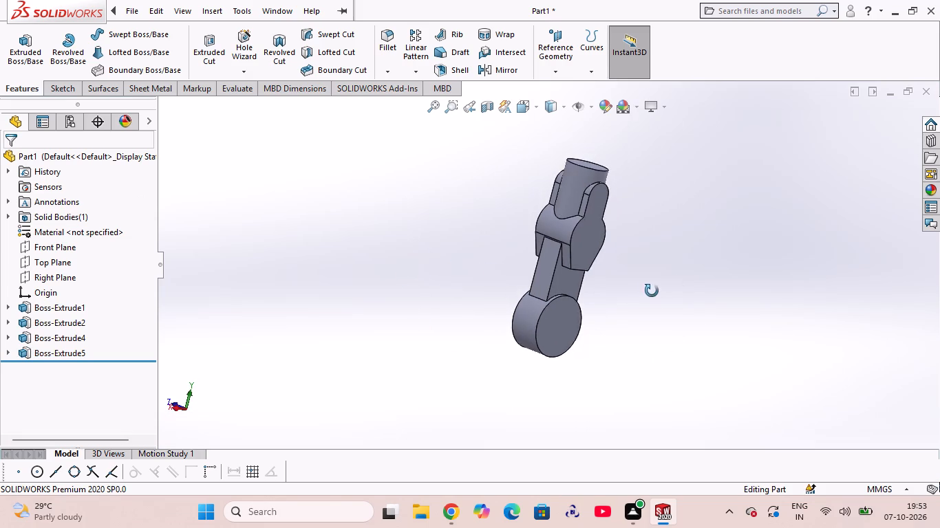
{"action": "middle_click_drag", "start_coordinate": [652, 291], "coordinate": [736, 305]}
{"action": "middle_click_drag", "start_coordinate": [650, 236], "coordinate": [507, 280]}
{"action": "middle_click_drag", "start_coordinate": [495, 255], "coordinate": [504, 232]}
{"action": "middle_click_drag", "start_coordinate": [530, 199], "coordinate": [565, 190]}
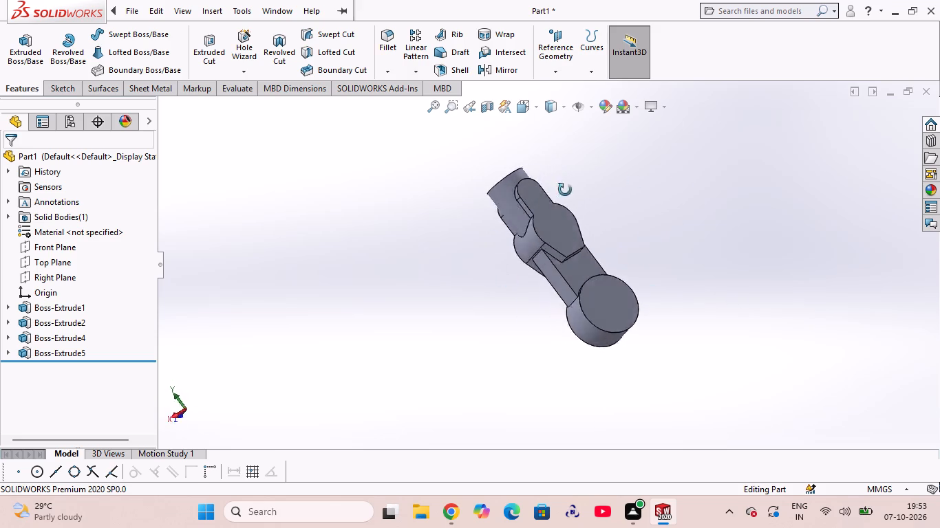
{"action": "middle_click_drag", "start_coordinate": [565, 190], "coordinate": [616, 357]}
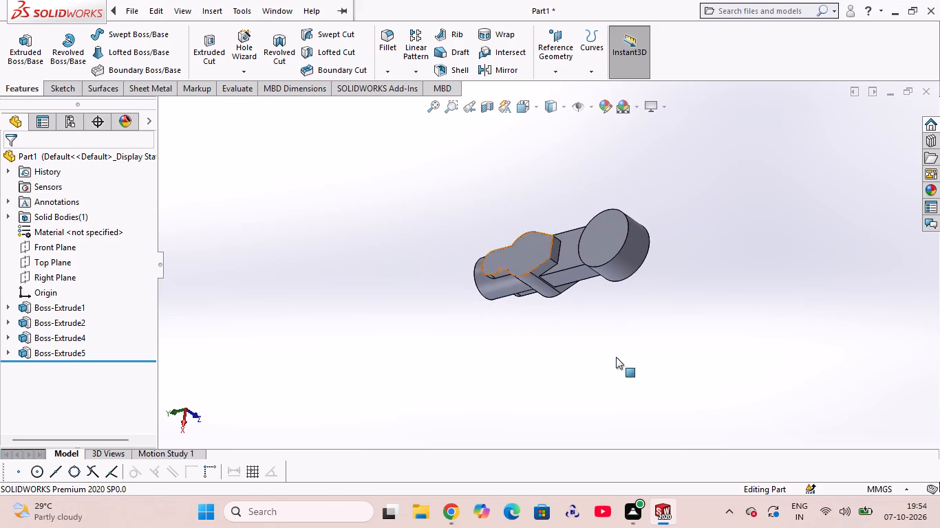
{"action": "middle_click_drag", "start_coordinate": [686, 198], "coordinate": [608, 392]}
{"action": "middle_click_drag", "start_coordinate": [193, 95], "coordinate": [194, 95]}
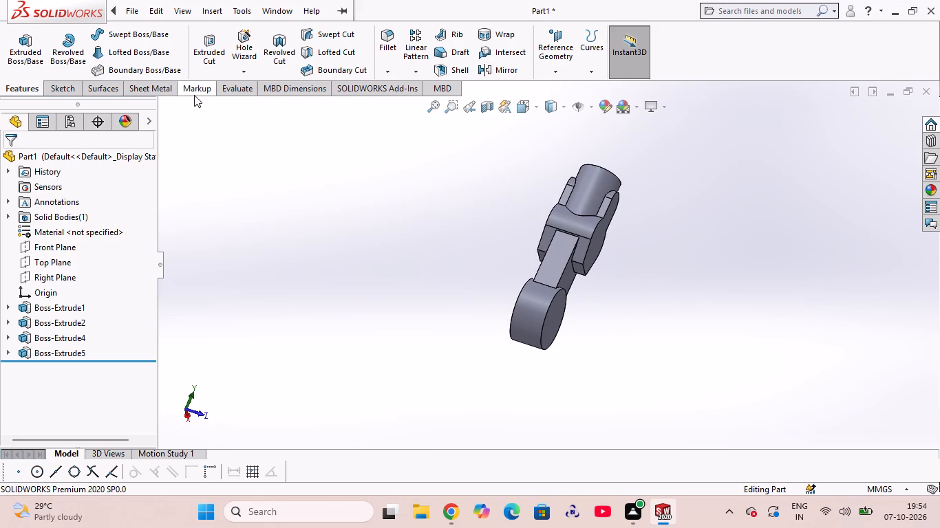
{"action": "middle_click_drag", "start_coordinate": [194, 95], "coordinate": [323, 178]}
{"action": "middle_click_drag", "start_coordinate": [396, 206], "coordinate": [531, 315]}
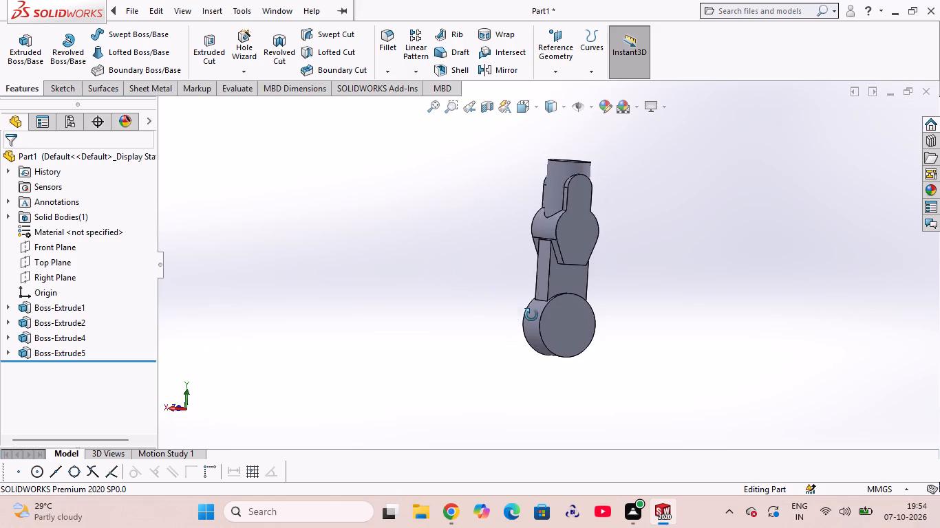
{"action": "middle_click_drag", "start_coordinate": [531, 315], "coordinate": [640, 314]}
{"action": "middle_click_drag", "start_coordinate": [608, 331], "coordinate": [488, 346]}
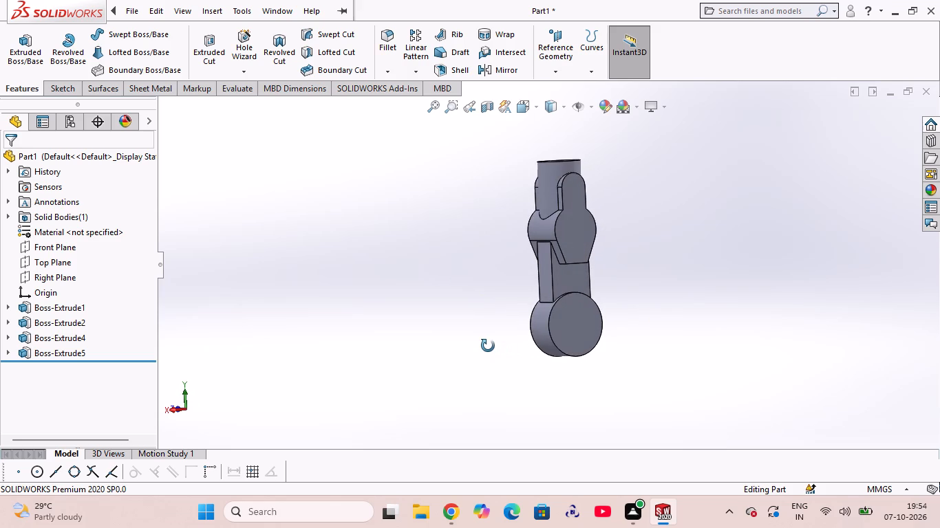
{"action": "middle_click_drag", "start_coordinate": [488, 346], "coordinate": [460, 347]}
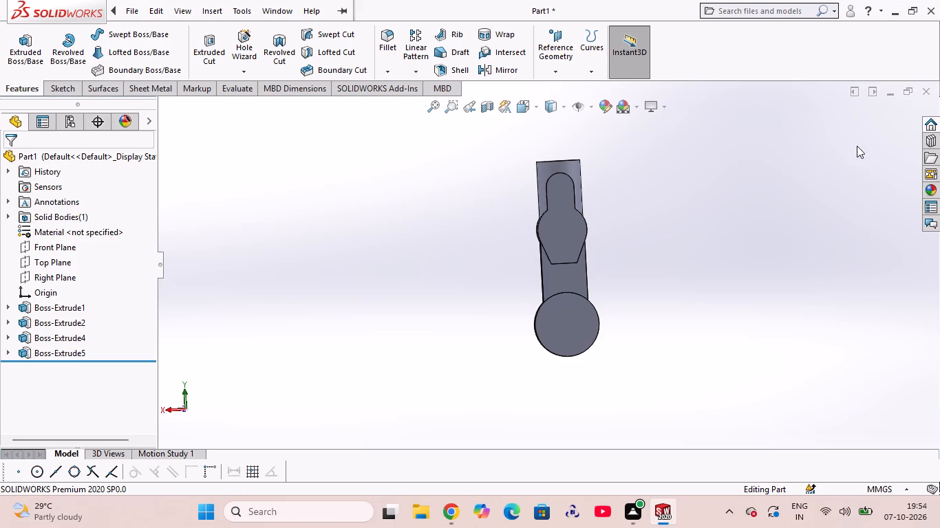
Start a sketch on the head's flat outer face and draw a circle about 42 mm in diameter centred on the origin.
{"action": "left_click", "coordinate": [562, 236]}
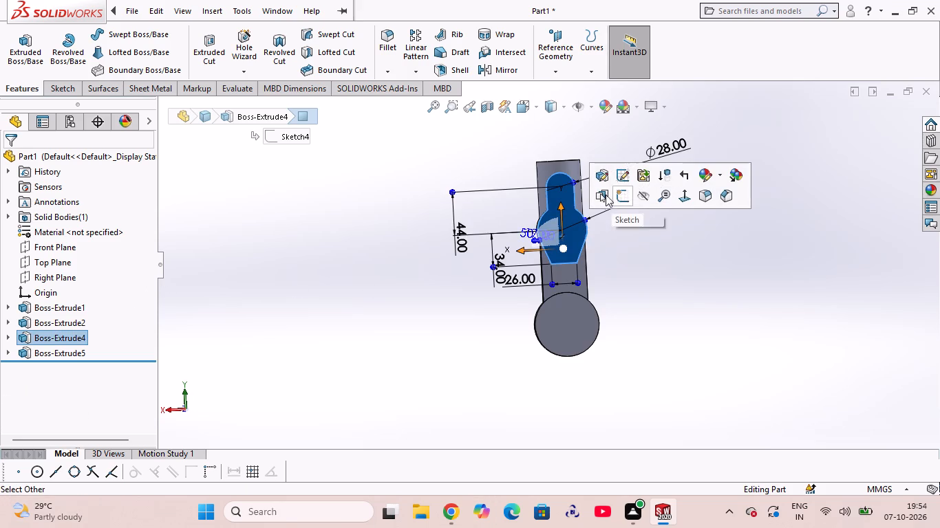
{"action": "left_click", "coordinate": [628, 192]}
{"action": "key", "text": "ctrl+8"}
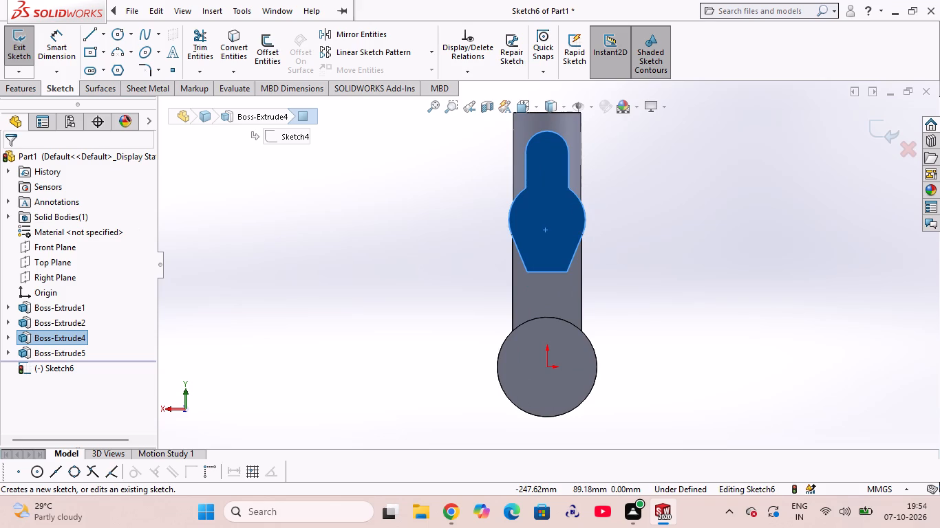
{"action": "left_click", "coordinate": [115, 39]}
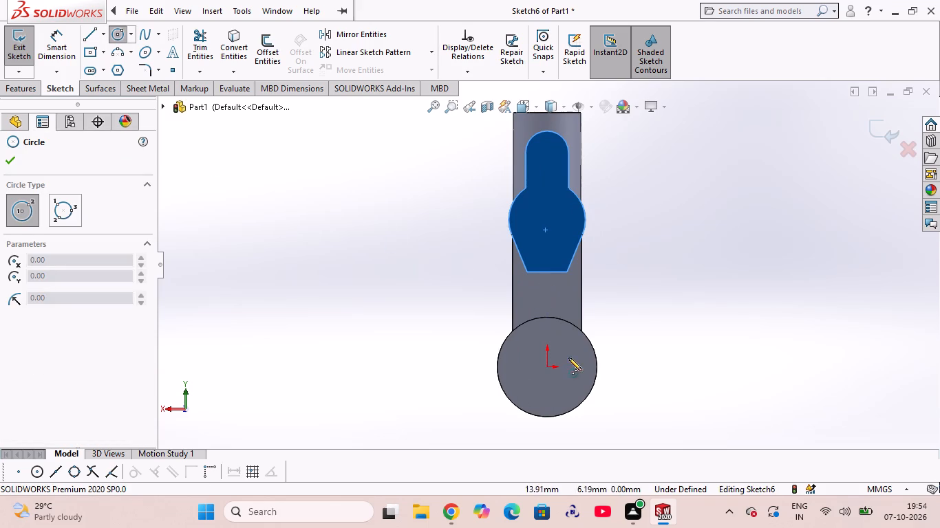
{"action": "left_click", "coordinate": [548, 368]}
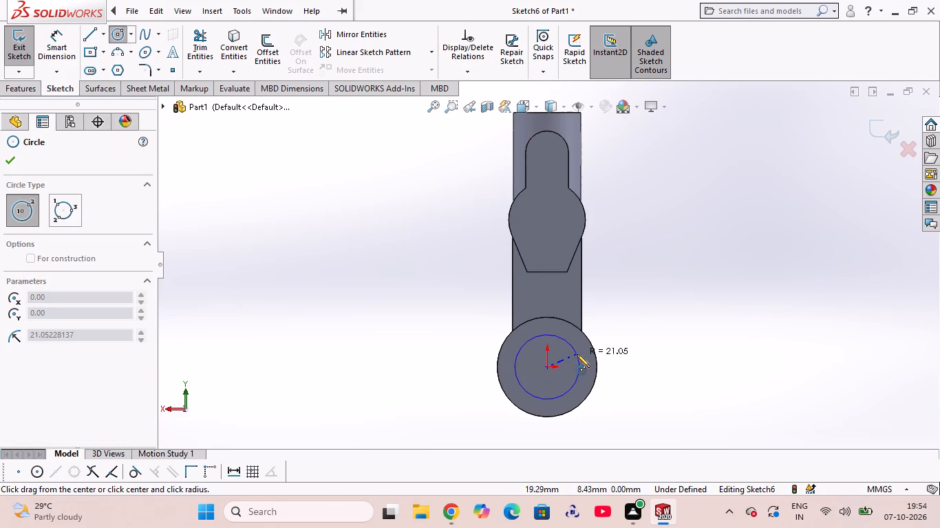
{"action": "left_click", "coordinate": [578, 353]}
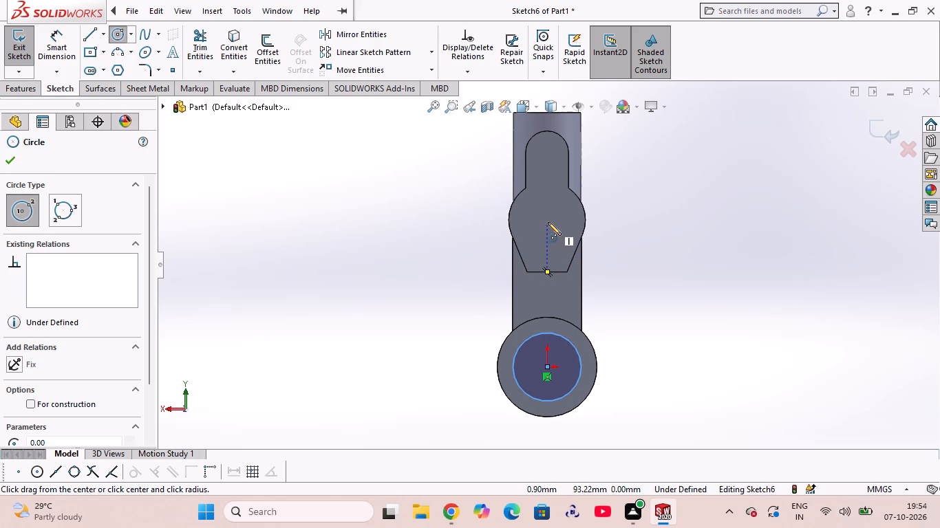
Draw a circle about 28 mm in diameter at the head's centre and one about 19 mm concentric with the lug's rounded tip.
{"action": "left_click", "coordinate": [586, 216]}
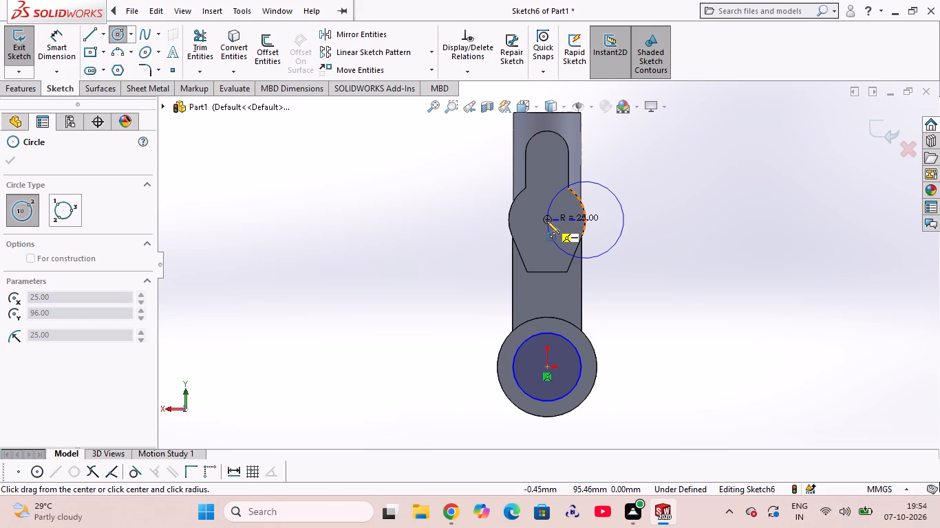
{"action": "key", "text": "Escape"}
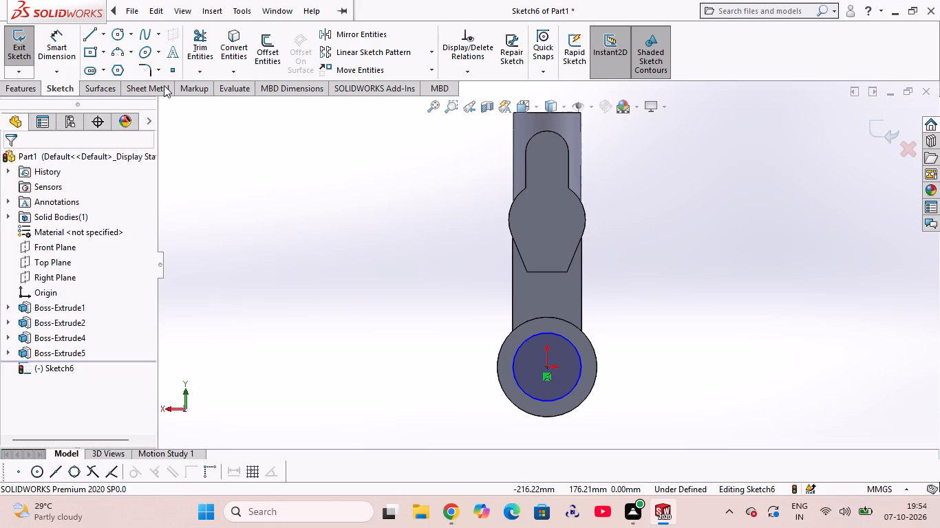
{"action": "left_click", "coordinate": [118, 34]}
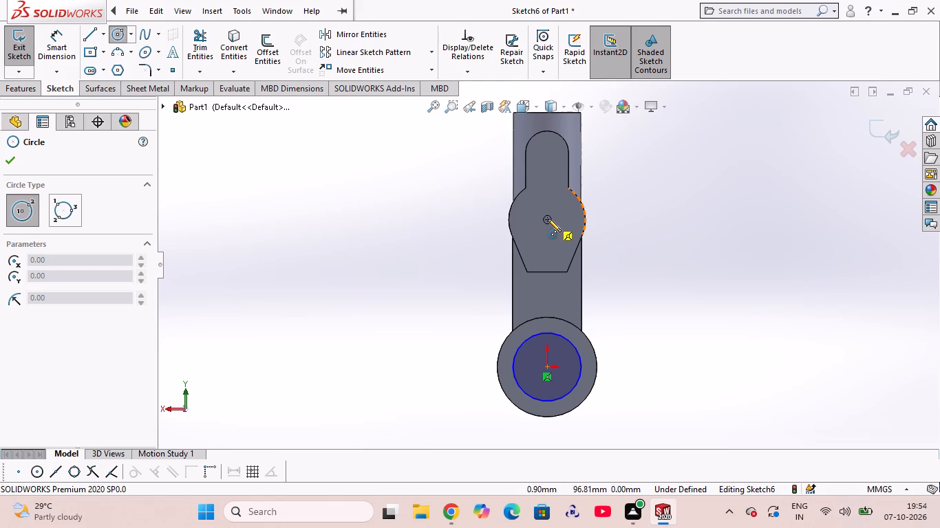
{"action": "left_click", "coordinate": [548, 219]}
{"action": "left_click", "coordinate": [568, 219]}
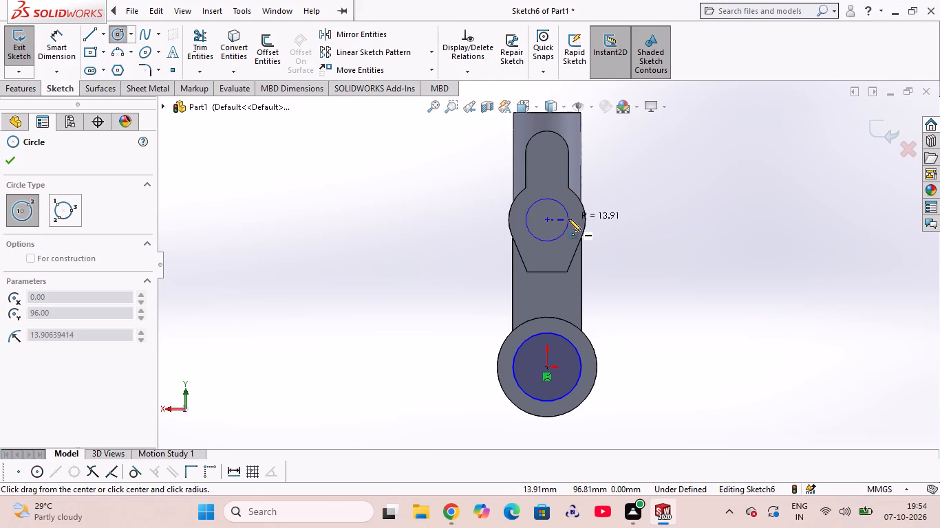
{"action": "scroll", "coordinate": [539, 296], "scroll_direction": "up", "scroll_amount": 2}
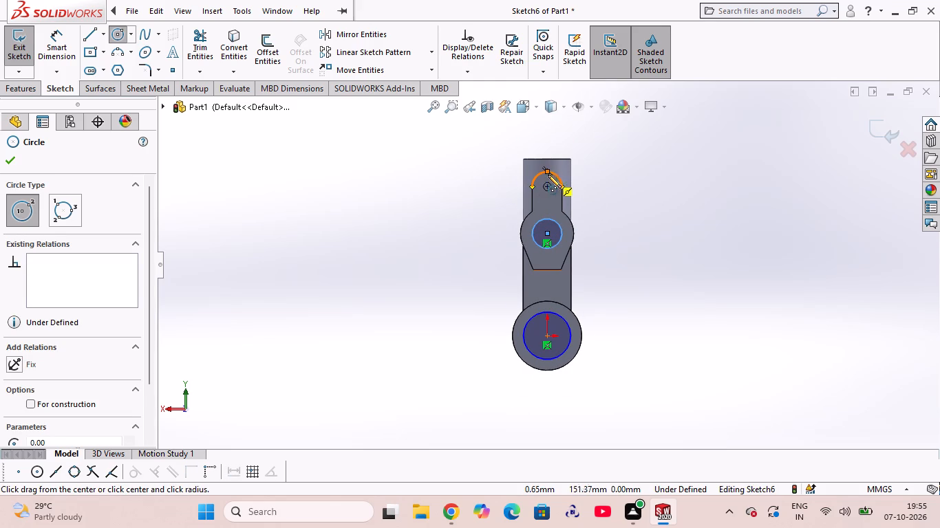
{"action": "left_click", "coordinate": [548, 186]}
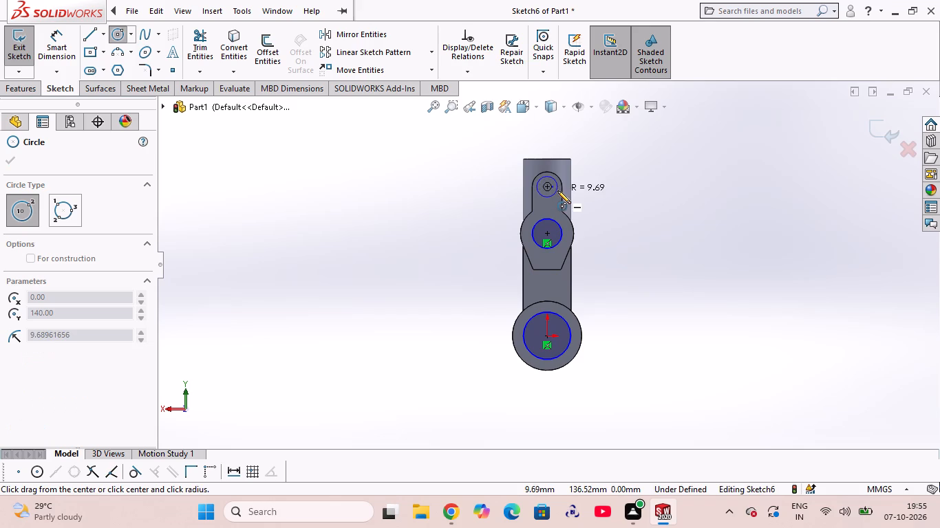
{"action": "left_click", "coordinate": [557, 190]}
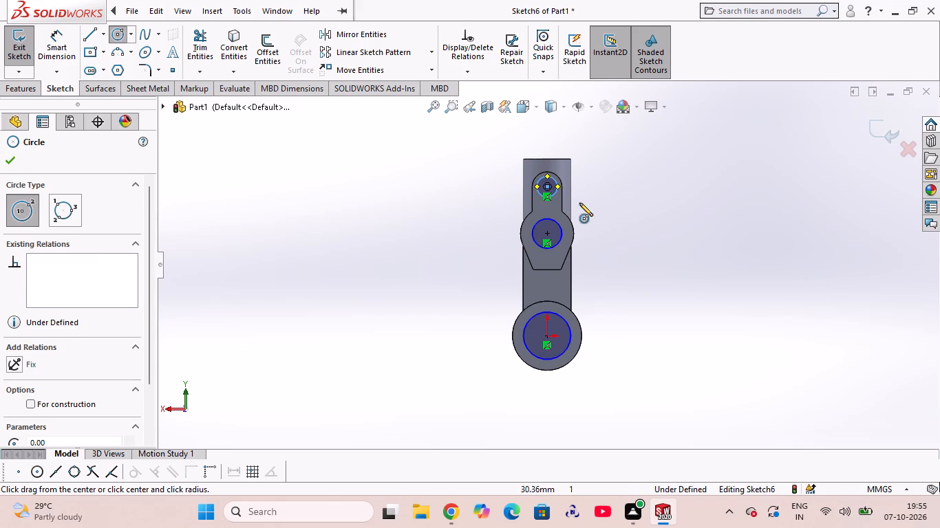
Dimension the circle at the lug's rounded tip with a diameter of 10 mm.
{"action": "key", "text": "Escape"}
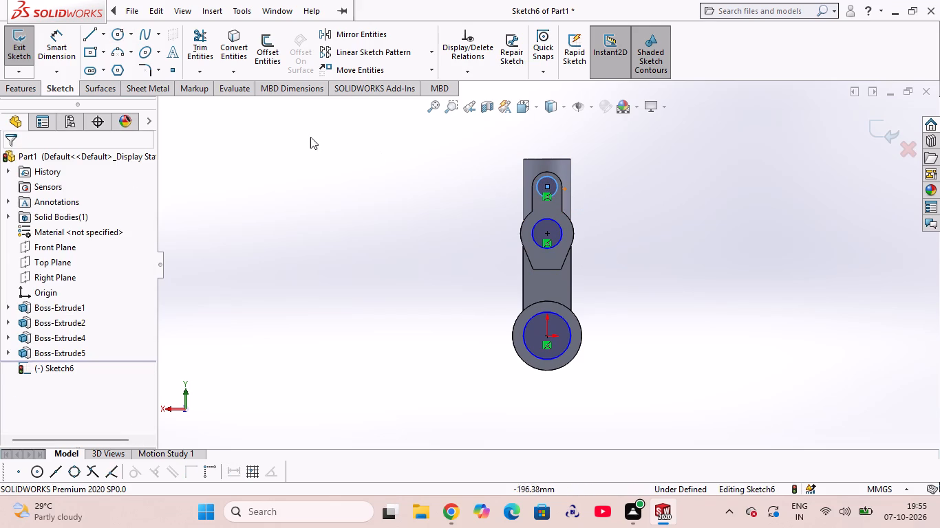
{"action": "left_click", "coordinate": [65, 49]}
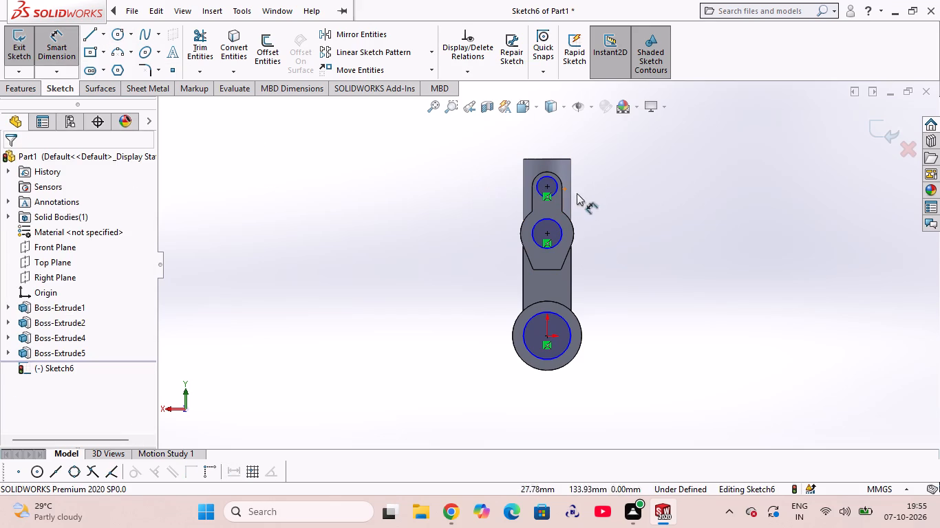
{"action": "left_click", "coordinate": [553, 181]}
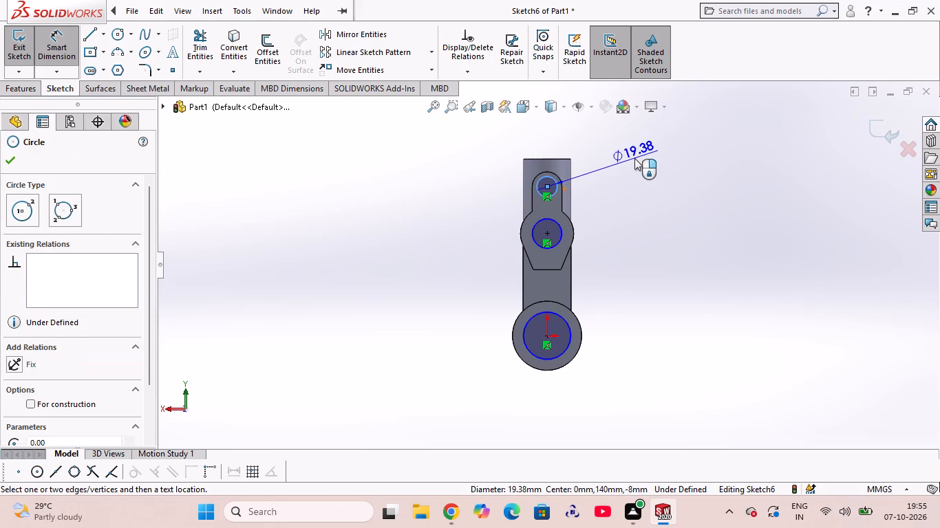
{"action": "left_click", "coordinate": [635, 160]}
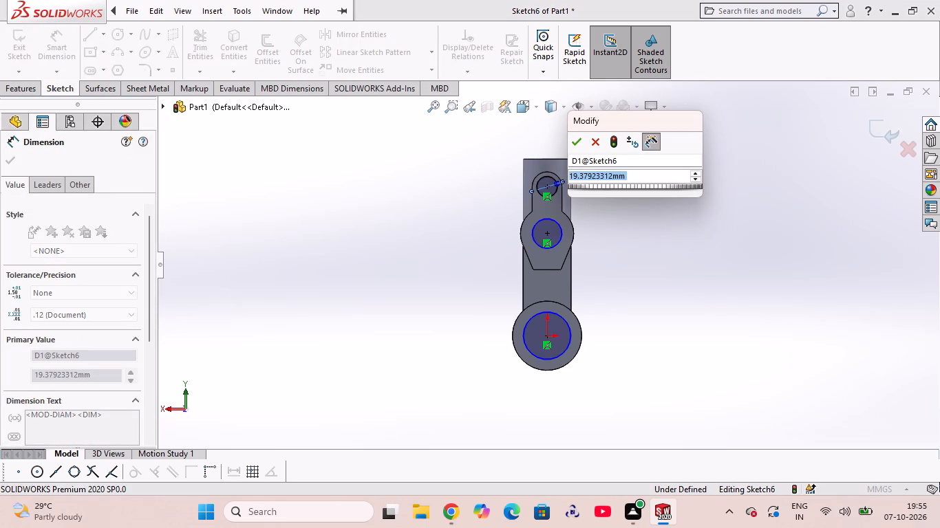
{"action": "type", "text": "10"}
{"action": "left_click", "coordinate": [637, 245]}
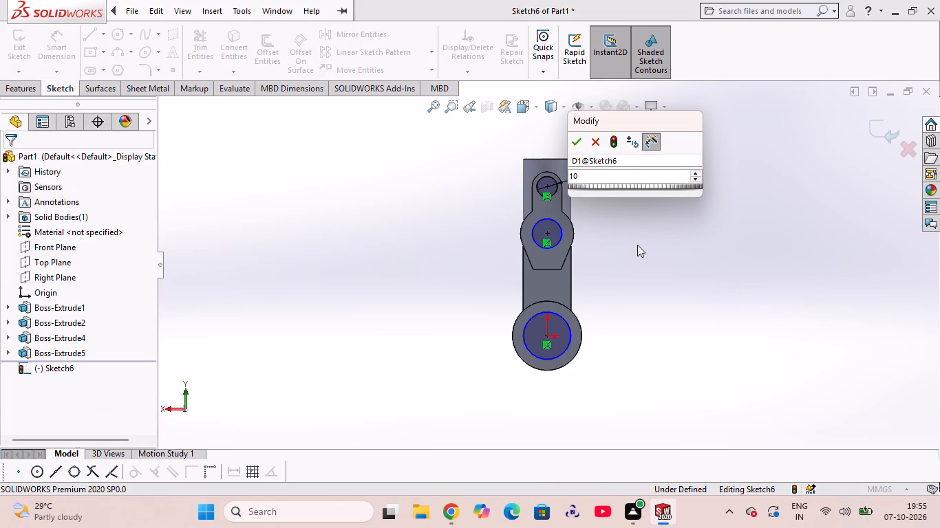
{"action": "left_click", "coordinate": [573, 141]}
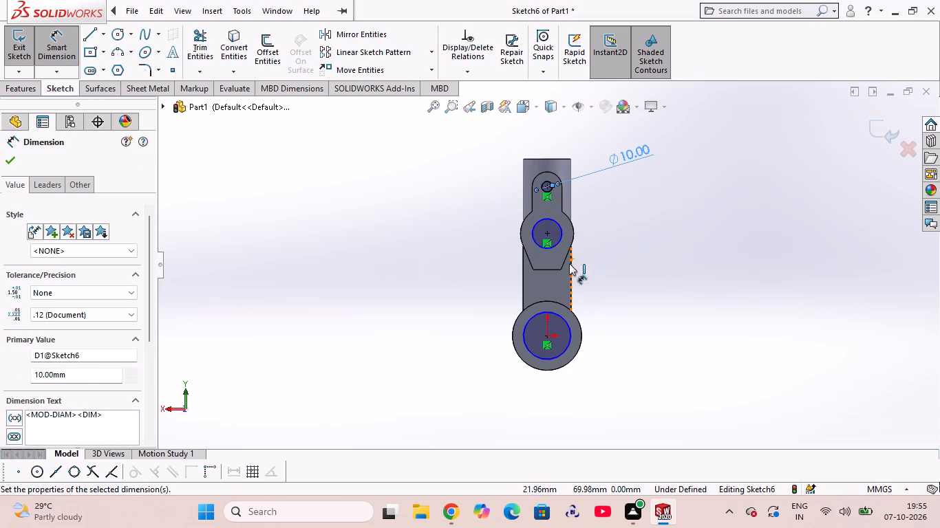
Dimension the circle centred on the origin with a diameter of 41.25 mm.
{"action": "left_click", "coordinate": [564, 320]}
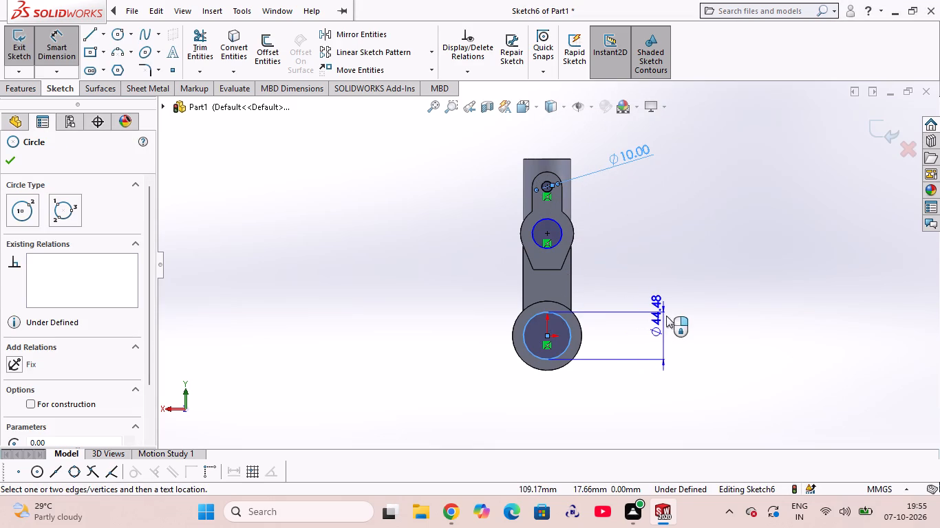
{"action": "left_click", "coordinate": [738, 294]}
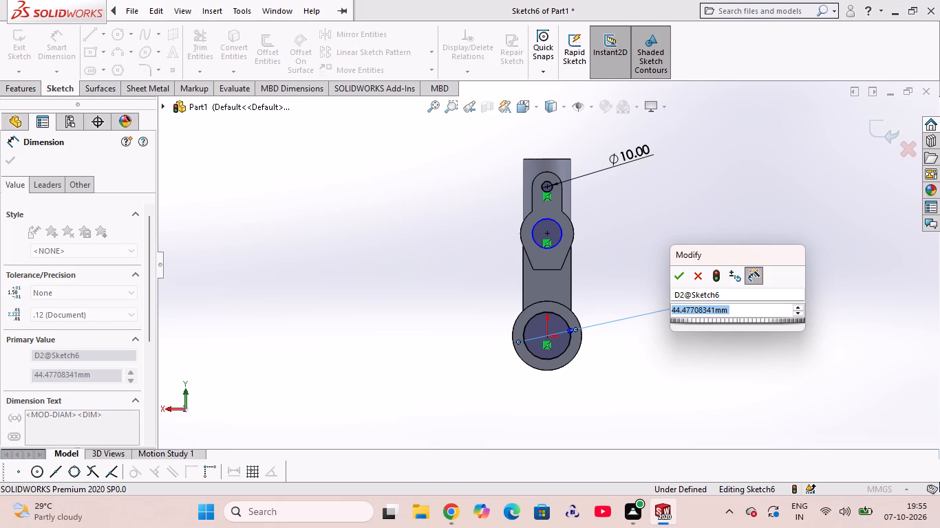
{"action": "type", "text": "41"}
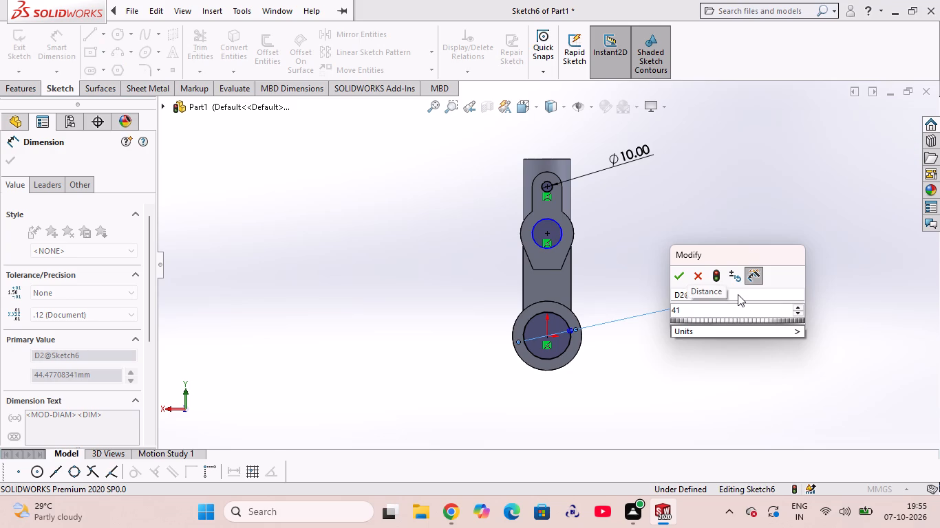
{"action": "type", "text": ".25"}
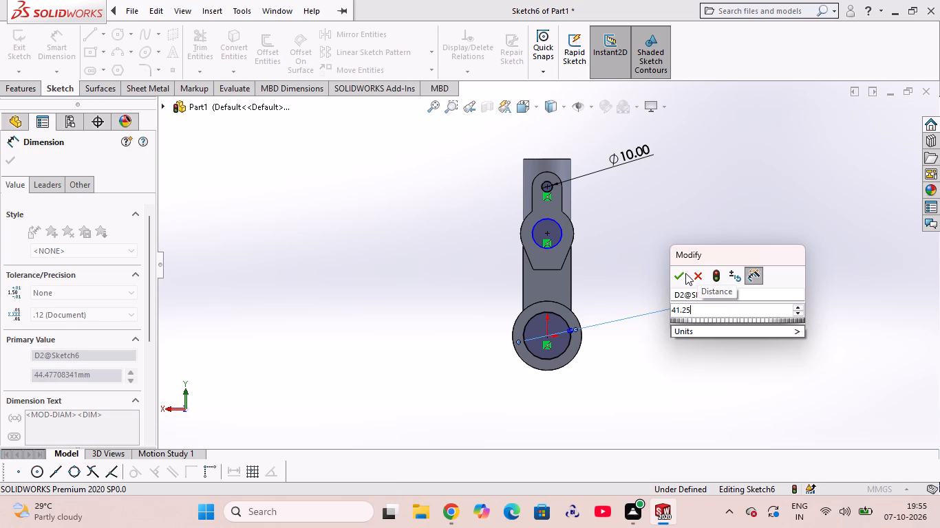
{"action": "left_click", "coordinate": [684, 273]}
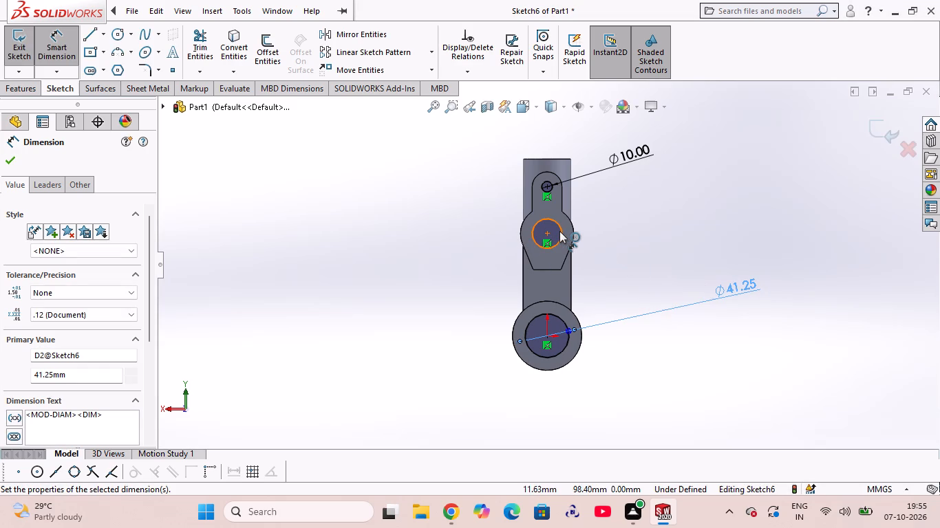
Dimension the circle at the head's centre with a diameter of 34.9 mm.
{"action": "left_click", "coordinate": [559, 231]}
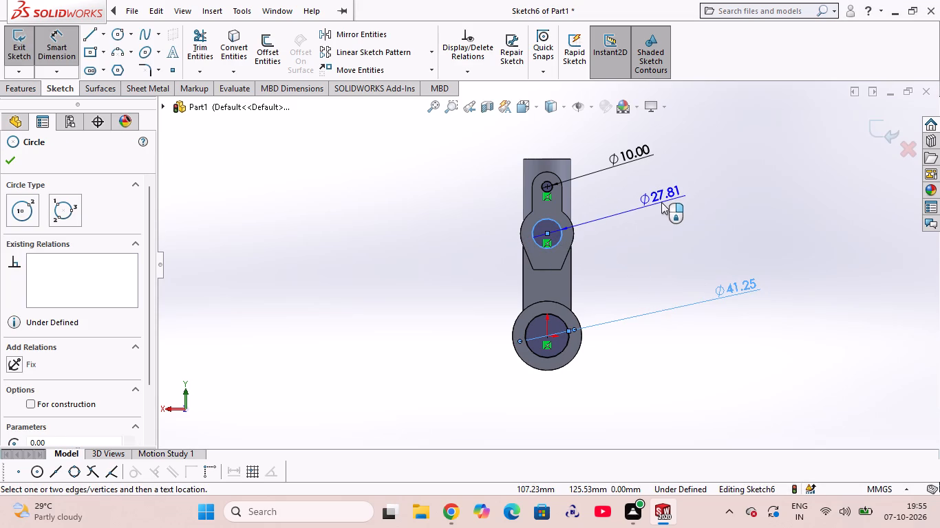
{"action": "left_click", "coordinate": [661, 202]}
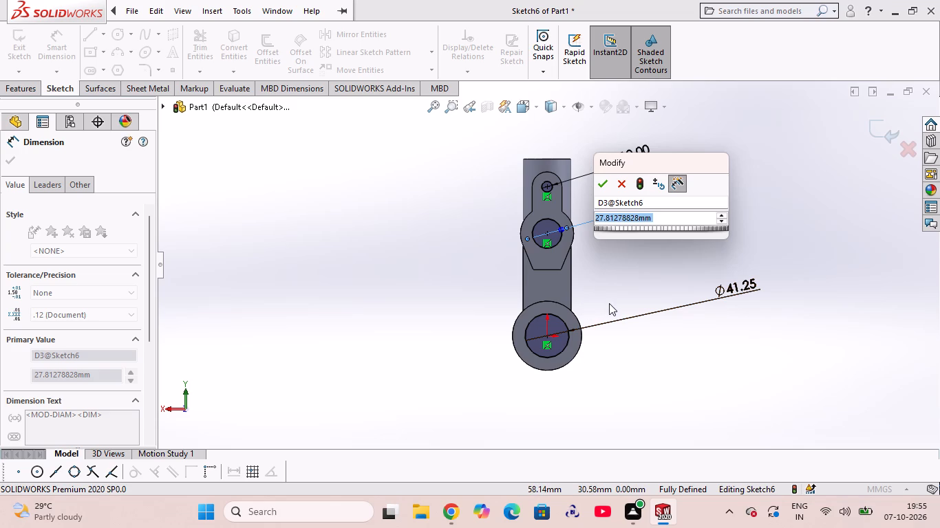
{"action": "type", "text": "34.9"}
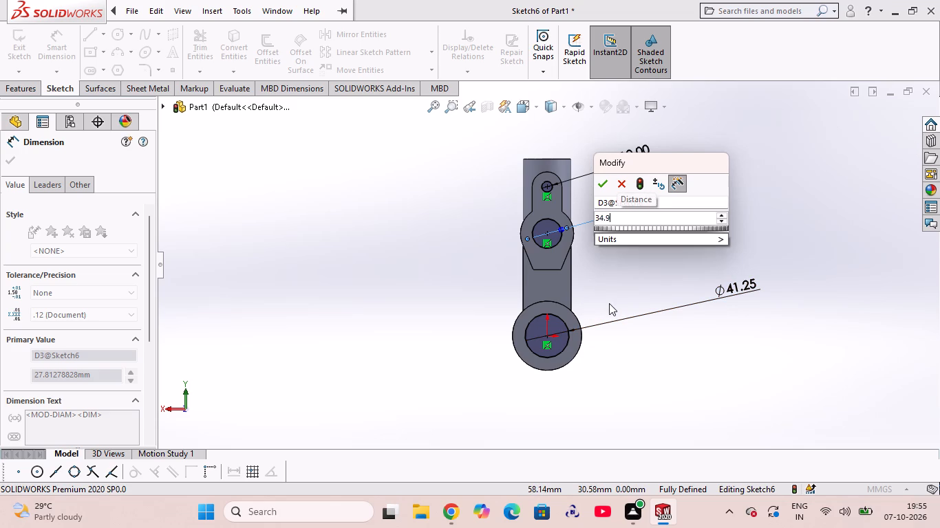
{"action": "left_click", "coordinate": [603, 189]}
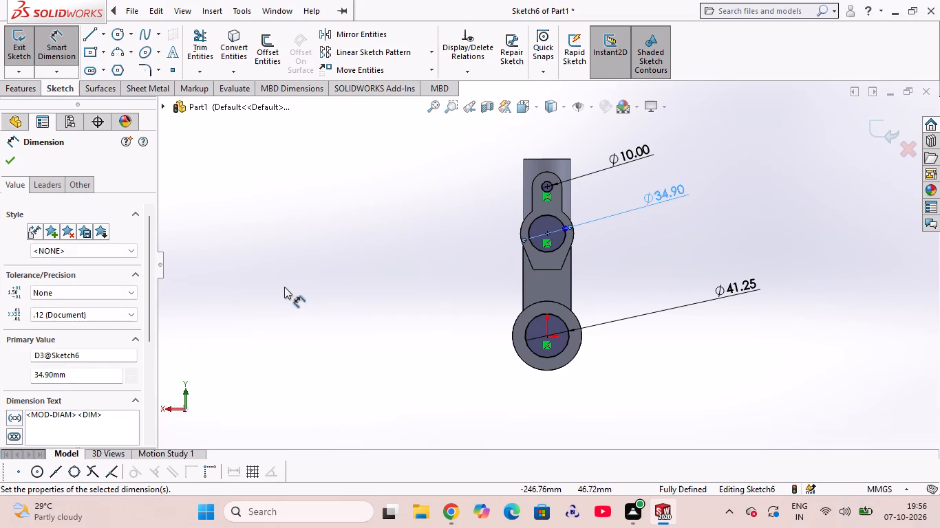
Draw a centre rectangle about 18 by 10 mm, centred on the lowest point of the 34.9 mm circle.
{"action": "left_click", "coordinate": [102, 54]}
{"action": "left_click", "coordinate": [114, 82]}
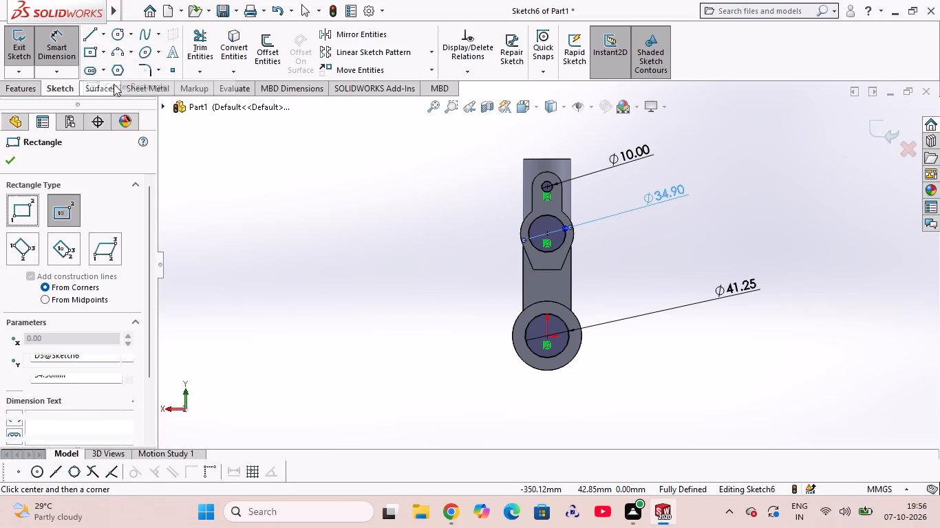
{"action": "left_click", "coordinate": [548, 253]}
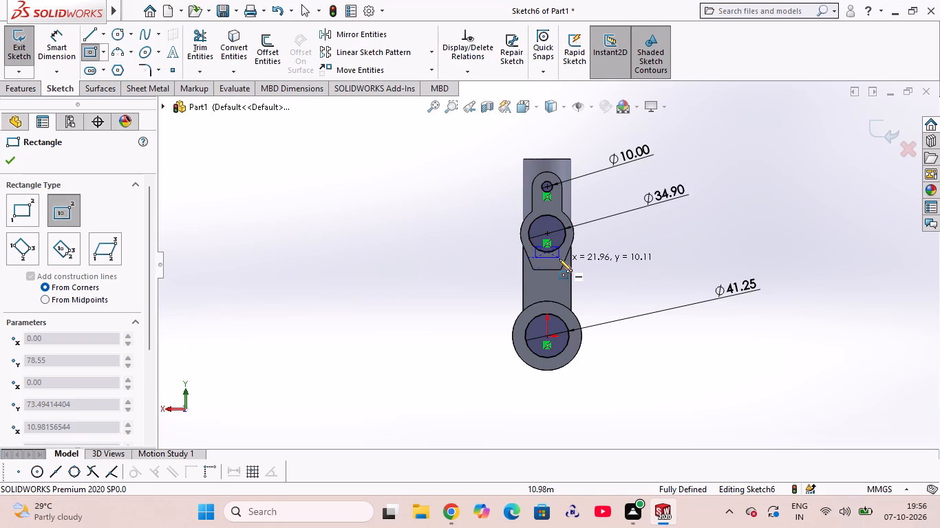
{"action": "left_click", "coordinate": [557, 257]}
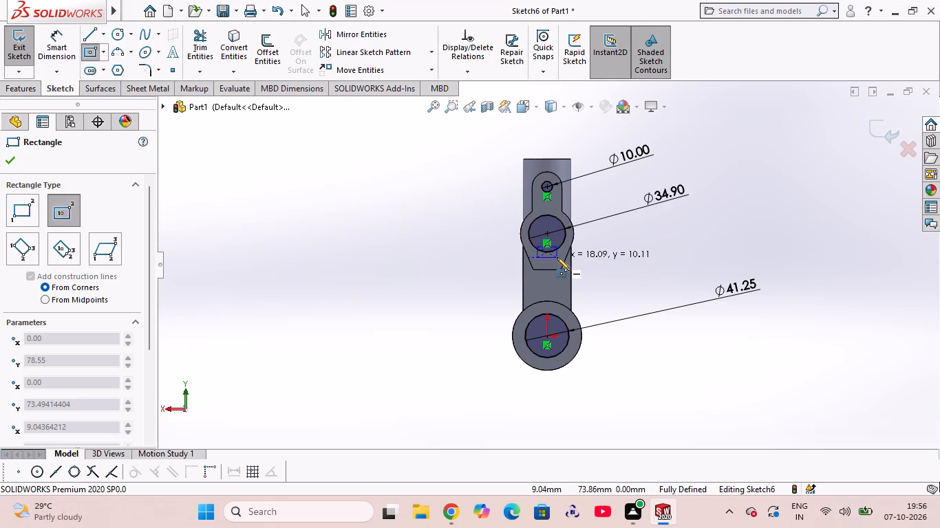
{"action": "key", "text": "Escape"}
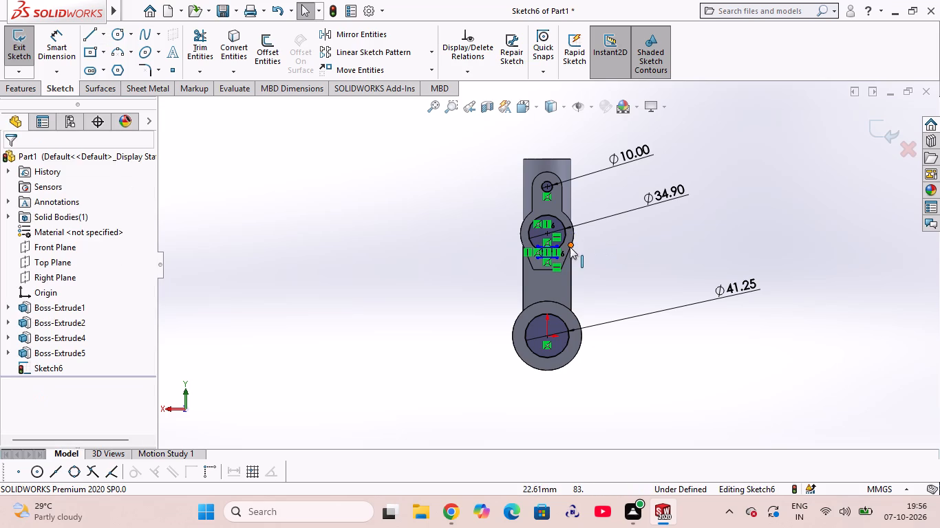
Dimension the rectangle's lower edge with a width of 12 mm.
{"action": "scroll", "coordinate": [557, 247], "scroll_direction": "down", "scroll_amount": 6}
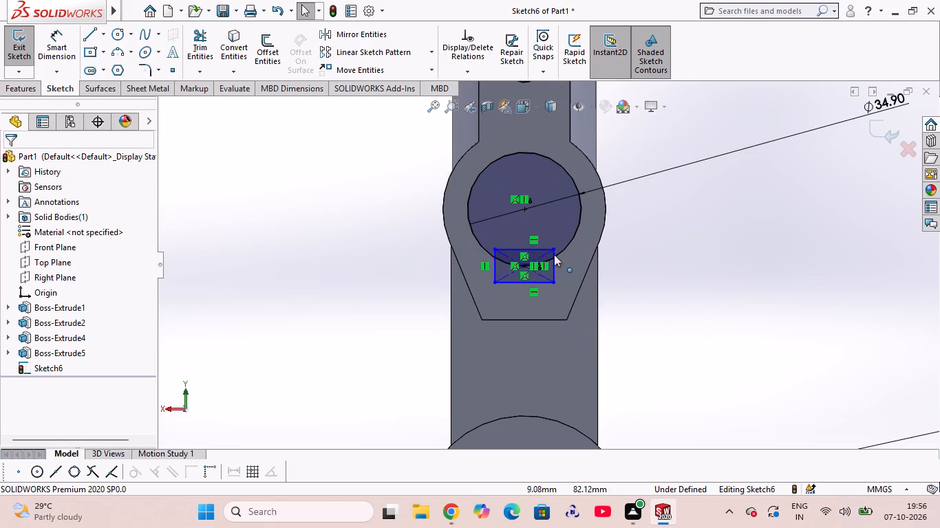
{"action": "left_click", "coordinate": [51, 56]}
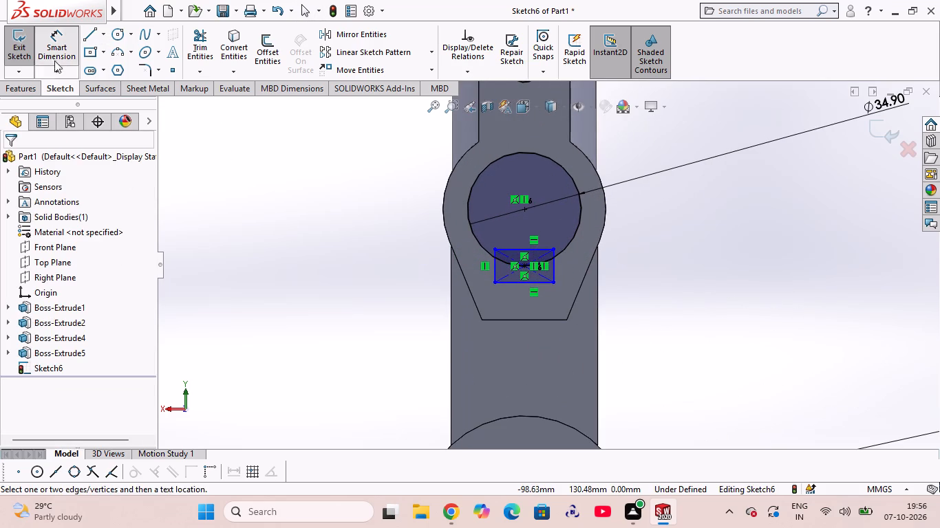
{"action": "left_click", "coordinate": [519, 282]}
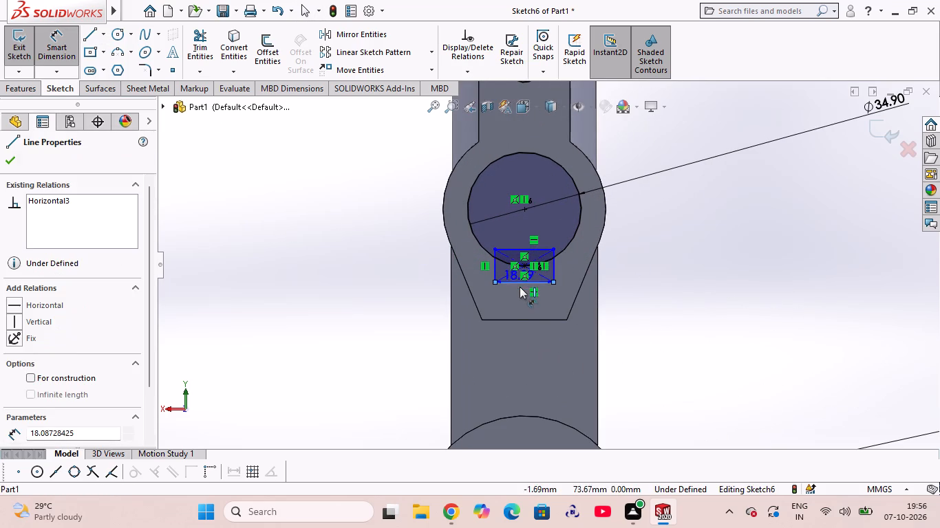
{"action": "left_click", "coordinate": [517, 302]}
{"action": "type", "text": "12"}
{"action": "key", "text": "Return"}
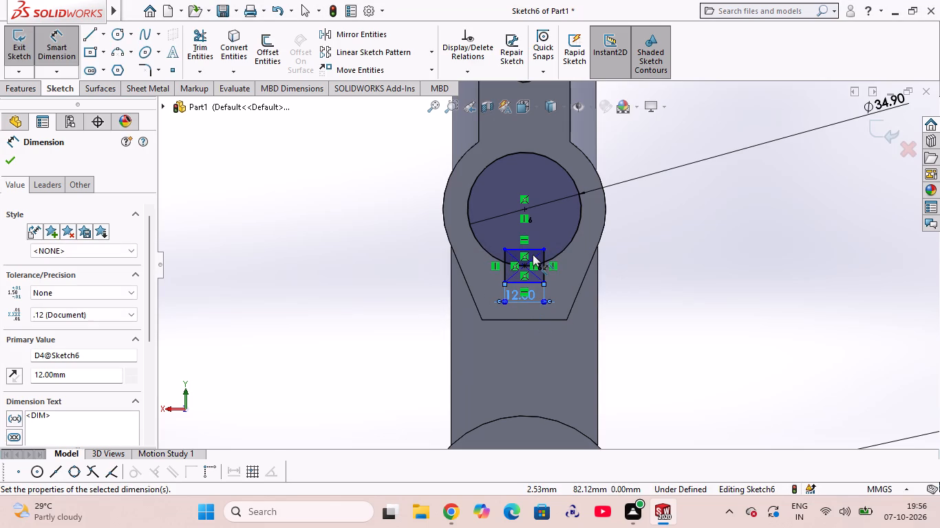
Dimension the distance from the head circle's centre to the rectangle's lower edge as 22.39 mm.
{"action": "left_click", "coordinate": [523, 208]}
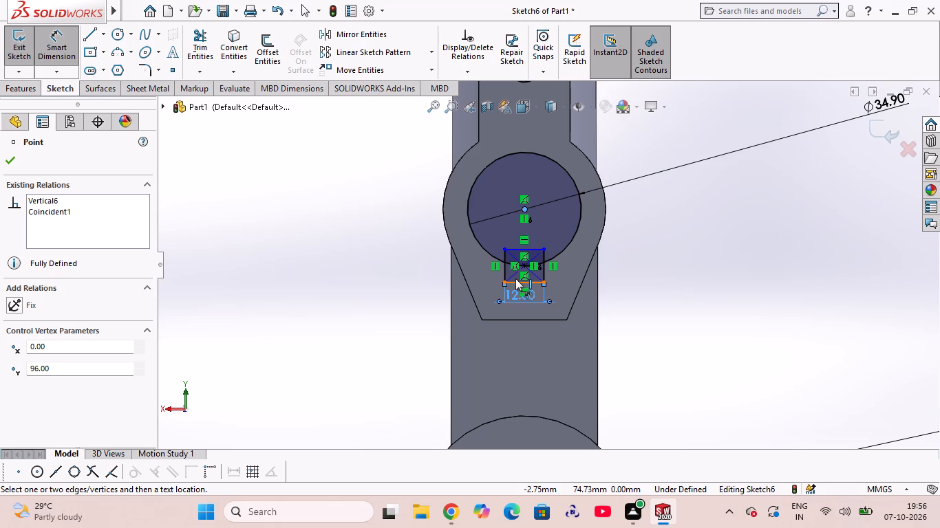
{"action": "left_click", "coordinate": [515, 278]}
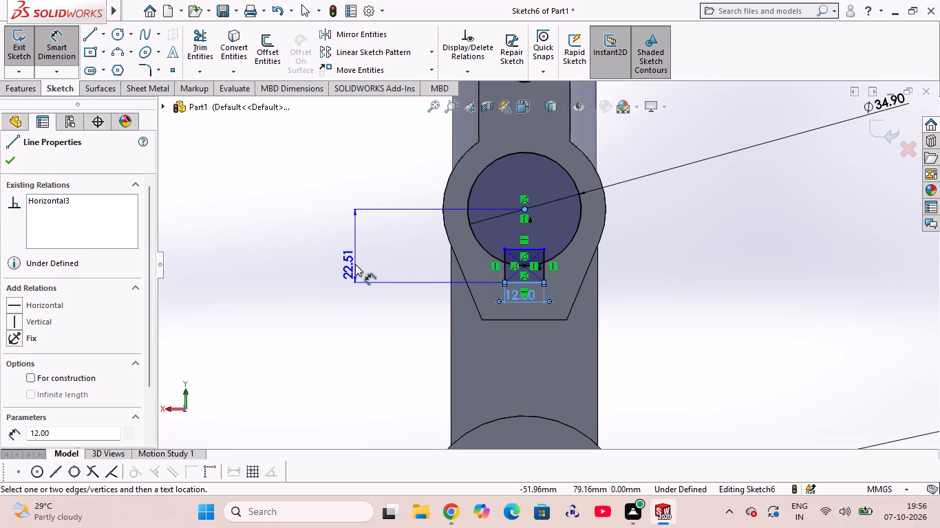
{"action": "left_click", "coordinate": [355, 264]}
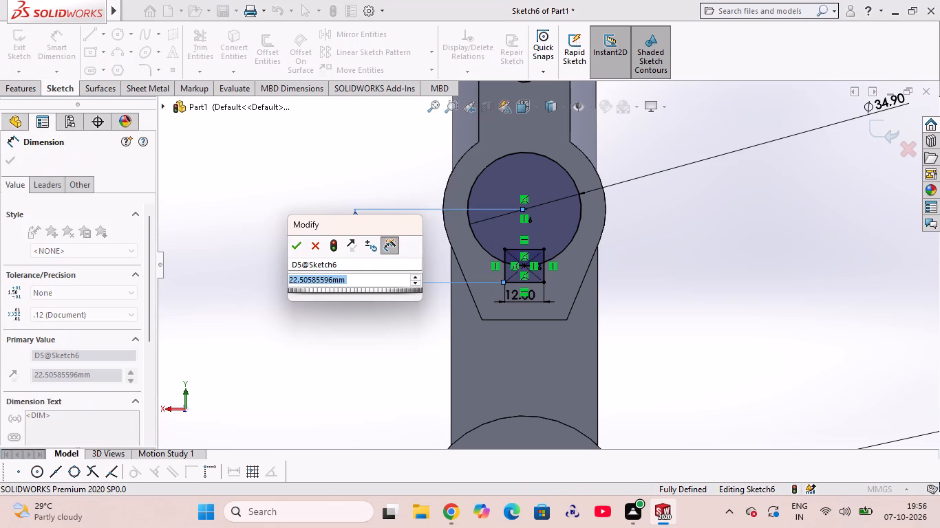
{"action": "type", "text": "22.39"}
{"action": "key", "text": "Return"}
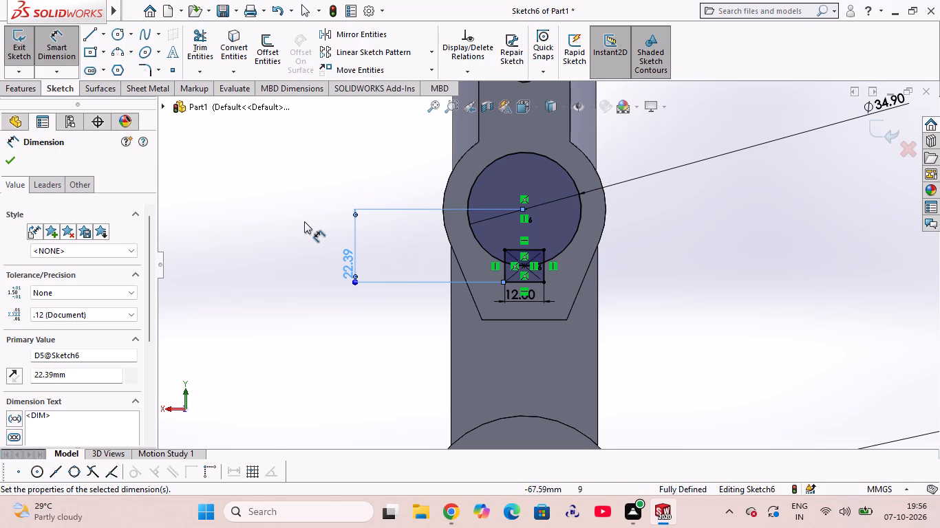
Trim the rectangle's parts inside the 34.9 mm circle and the arc between its sides, leaving one keyway-shaped outline.
{"action": "left_click", "coordinate": [201, 52]}
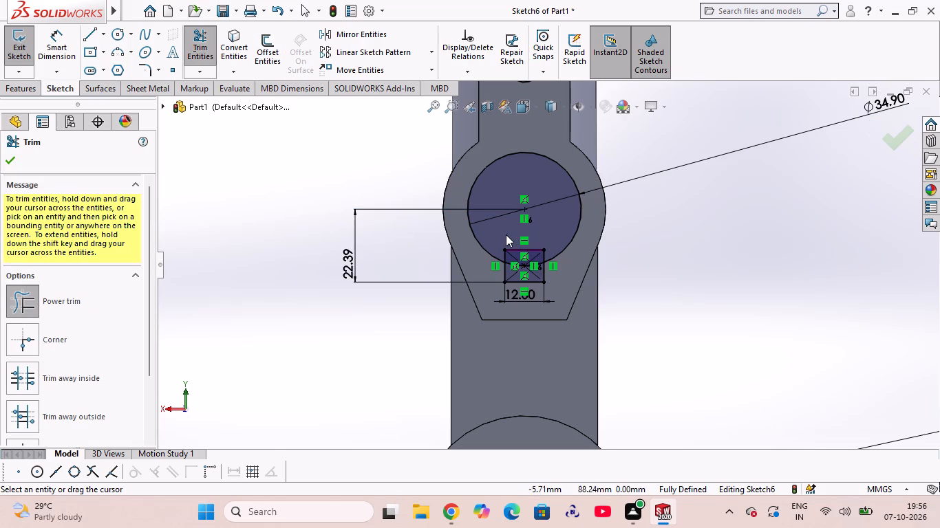
{"action": "left_click_drag", "start_coordinate": [505, 234], "coordinate": [516, 253]}
{"action": "left_click_drag", "start_coordinate": [516, 253], "coordinate": [515, 268]}
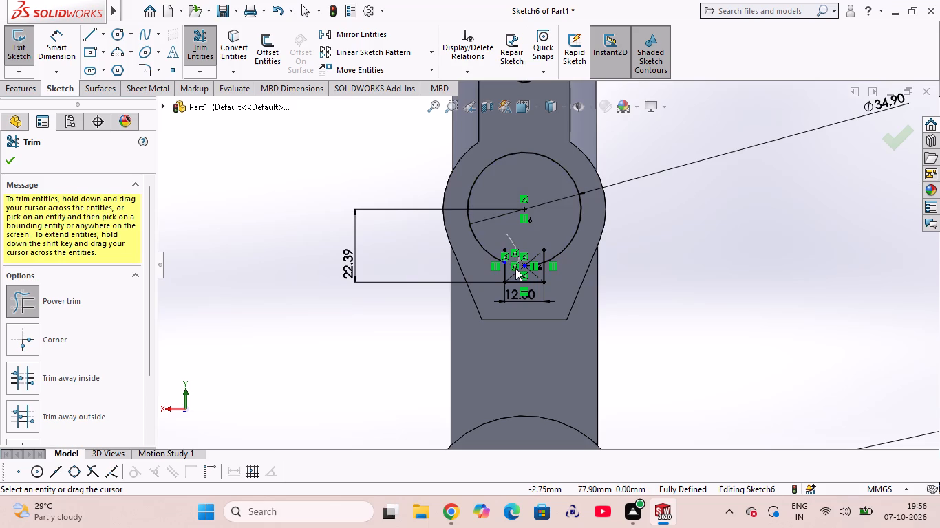
{"action": "left_click_drag", "start_coordinate": [515, 268], "coordinate": [509, 251]}
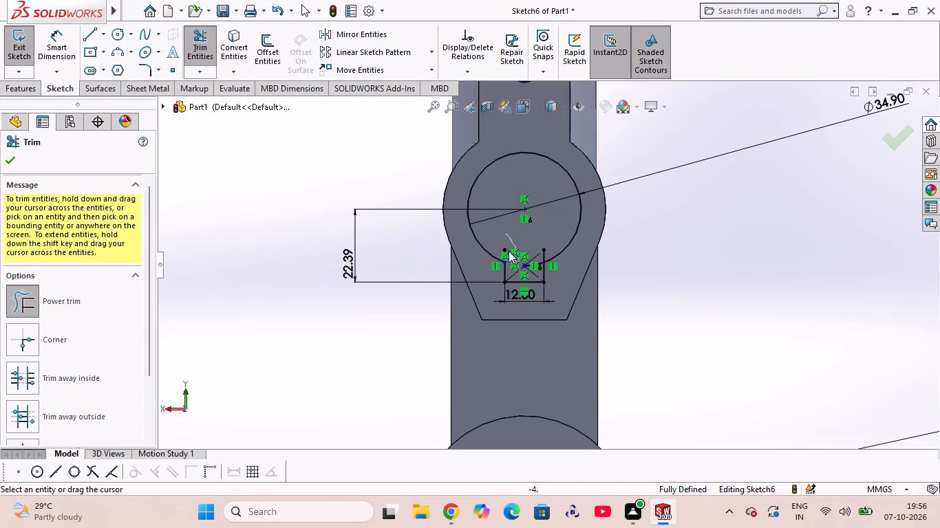
{"action": "left_click_drag", "start_coordinate": [509, 251], "coordinate": [539, 254]}
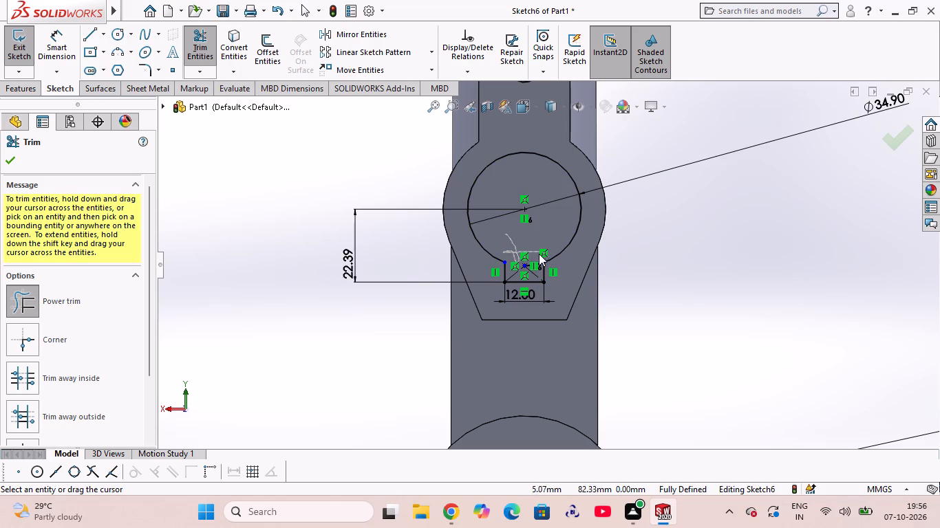
{"action": "left_click_drag", "start_coordinate": [539, 254], "coordinate": [530, 268]}
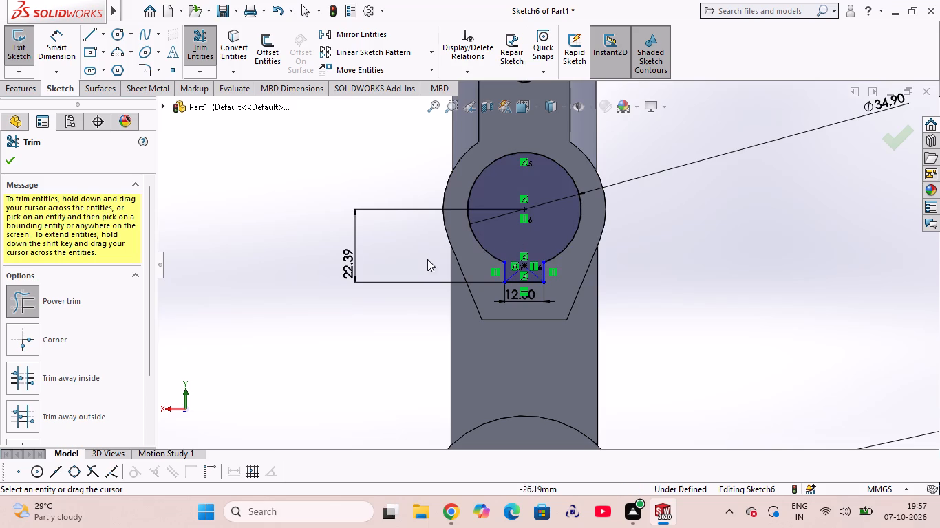
{"action": "left_click", "coordinate": [12, 158]}
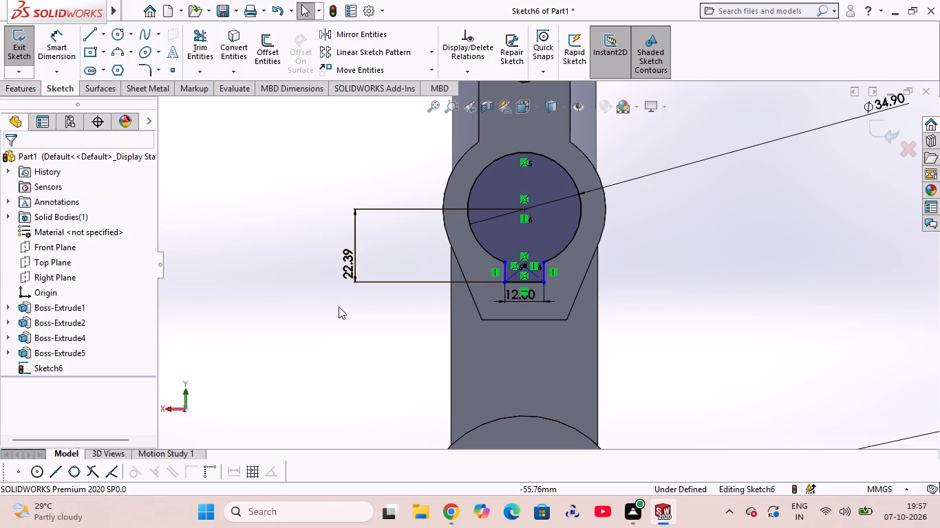
{"action": "scroll", "coordinate": [373, 353], "scroll_direction": "up", "scroll_amount": 3}
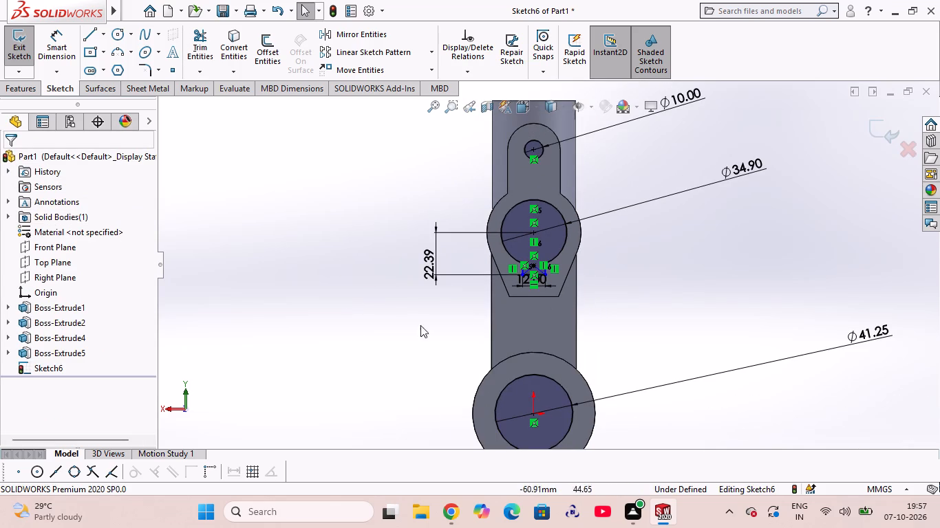
Examine the keyway outline at the bottom of the 34.9 mm circle in the hole sketch.
{"action": "left_click", "coordinate": [636, 277]}
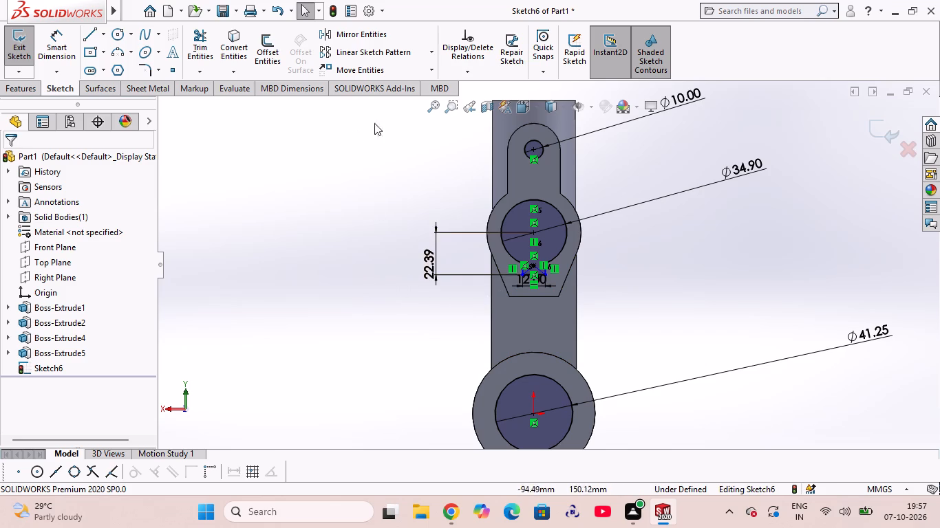
{"action": "left_click", "coordinate": [416, 91]}
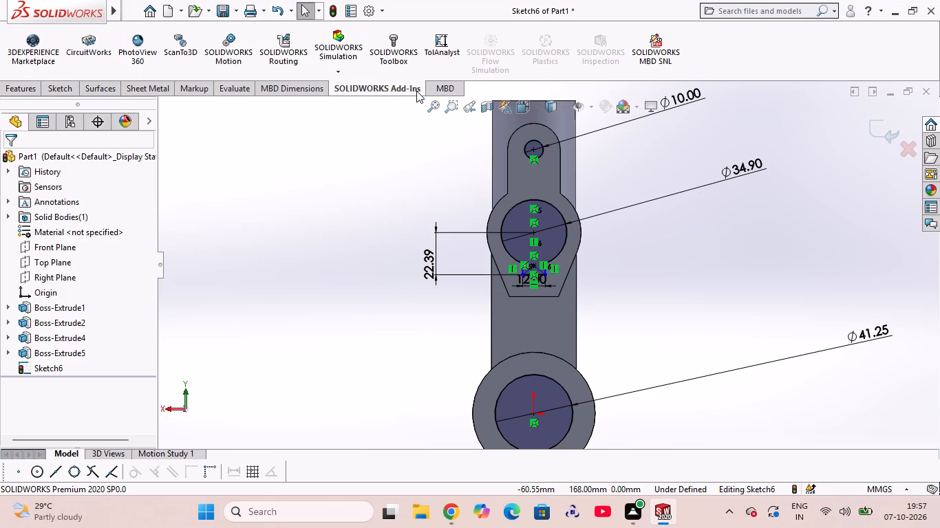
{"action": "left_click", "coordinate": [55, 89]}
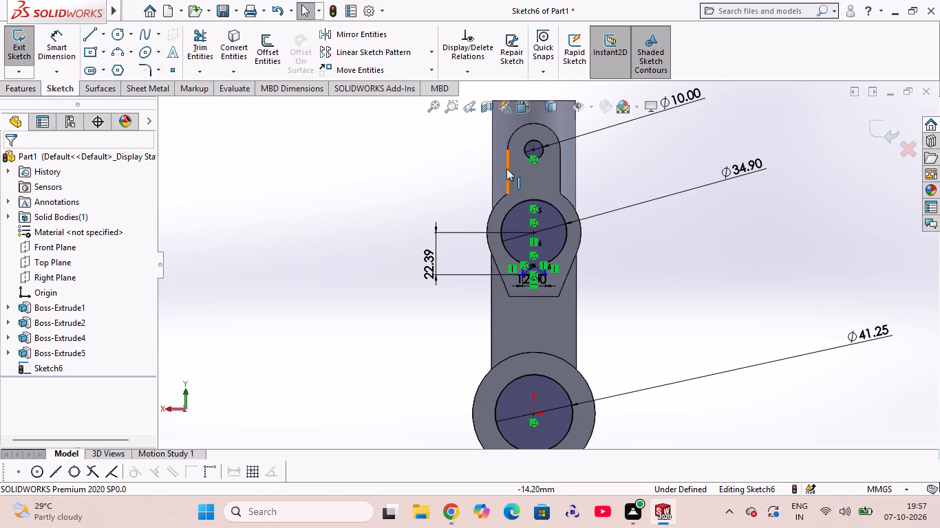
{"action": "scroll", "coordinate": [506, 170], "scroll_direction": "down", "scroll_amount": 1}
{"action": "scroll", "coordinate": [526, 212], "scroll_direction": "up", "scroll_amount": 4}
{"action": "scroll", "coordinate": [523, 212], "scroll_direction": "down", "scroll_amount": 2}
{"action": "scroll", "coordinate": [559, 340], "scroll_direction": "down", "scroll_amount": 6}
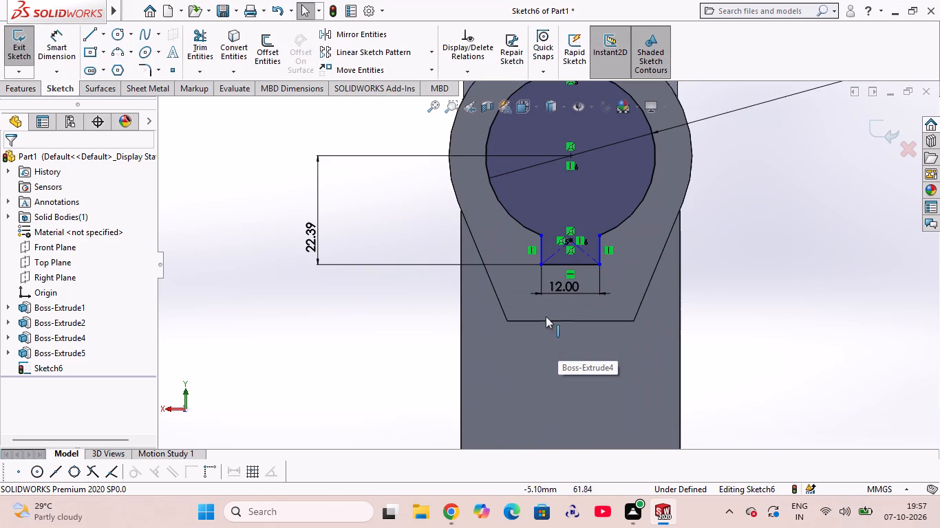
{"action": "scroll", "coordinate": [573, 250], "scroll_direction": "down", "scroll_amount": 2}
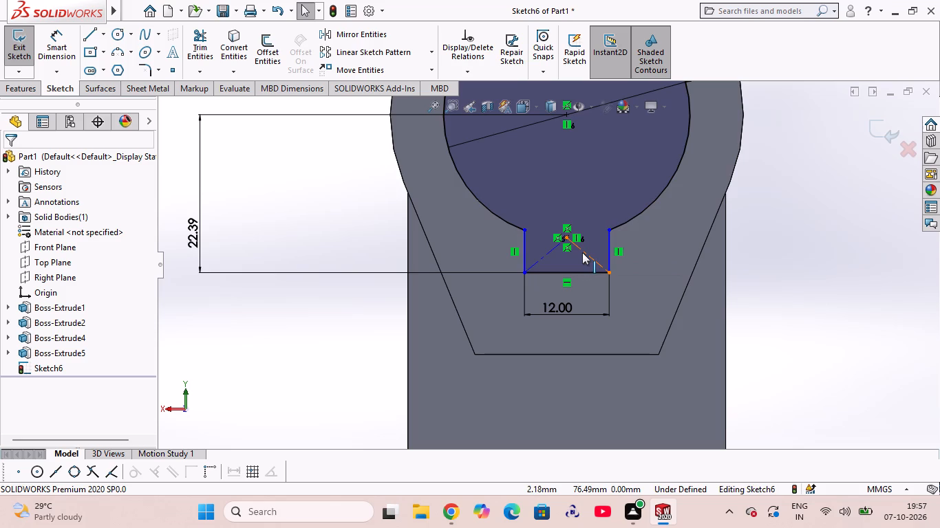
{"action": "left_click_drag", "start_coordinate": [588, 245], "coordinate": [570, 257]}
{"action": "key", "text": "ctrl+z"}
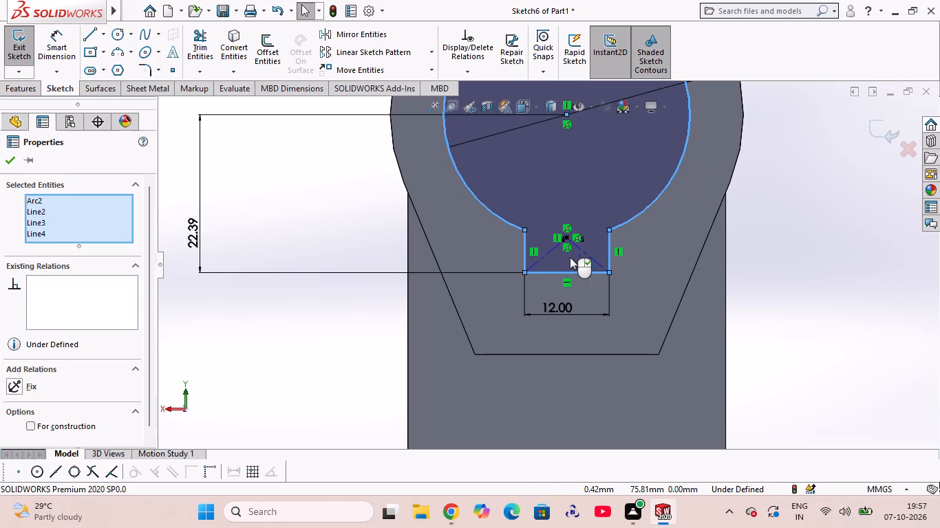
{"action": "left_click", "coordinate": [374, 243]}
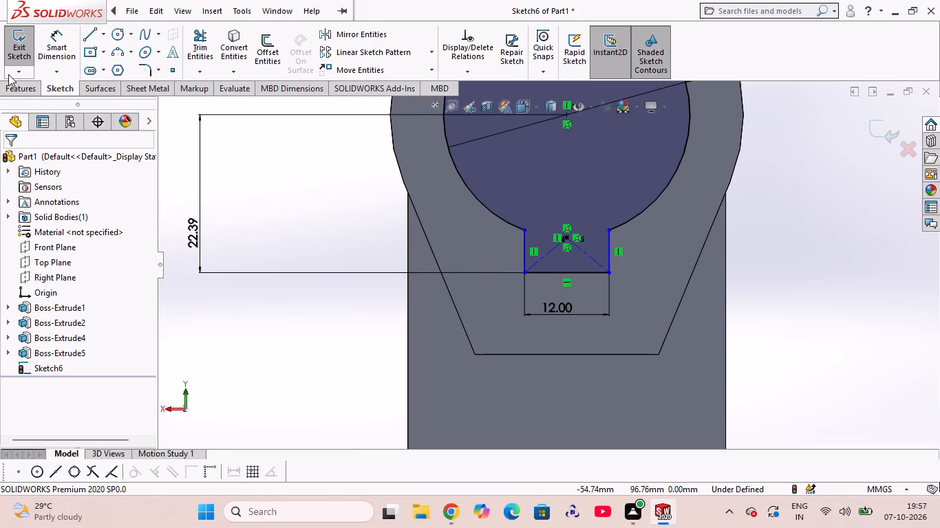
Extrude-cut the 41.25 mm, keyed 34.9 mm and 10 mm hole profiles with the Through All end condition.
{"action": "left_click", "coordinate": [22, 87]}
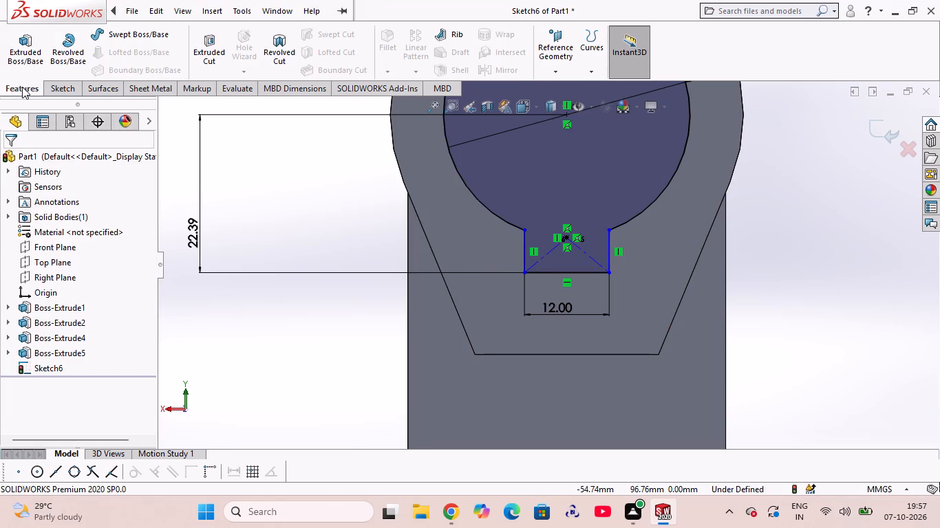
{"action": "left_click", "coordinate": [213, 46]}
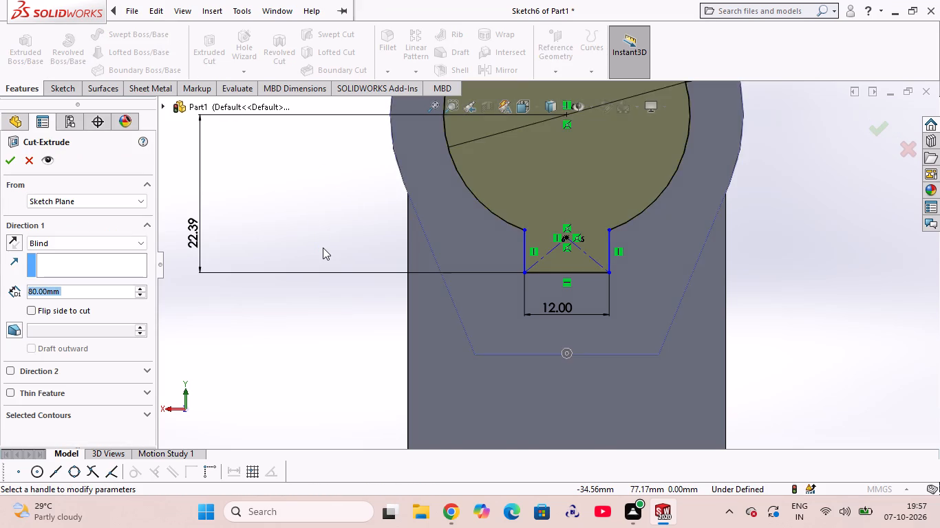
{"action": "scroll", "coordinate": [323, 247], "scroll_direction": "up", "scroll_amount": 8}
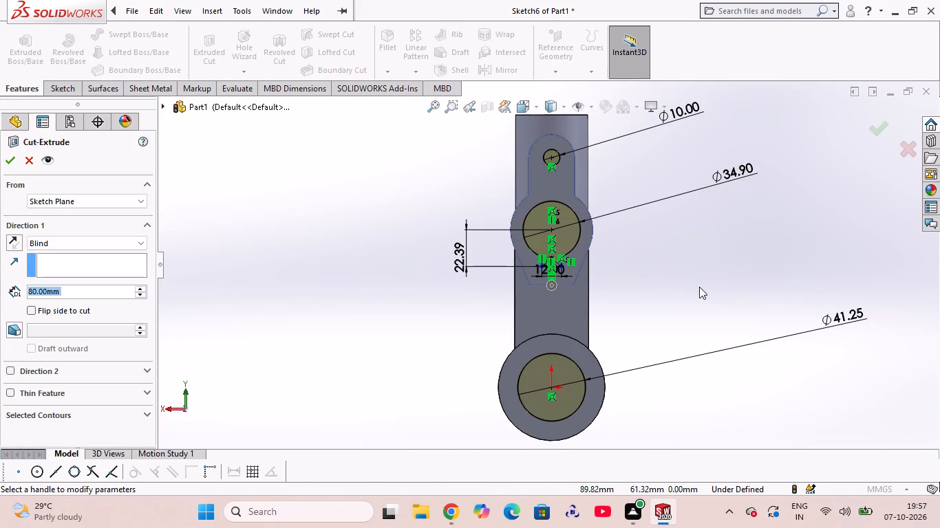
{"action": "middle_click_drag", "start_coordinate": [699, 287], "coordinate": [627, 309]}
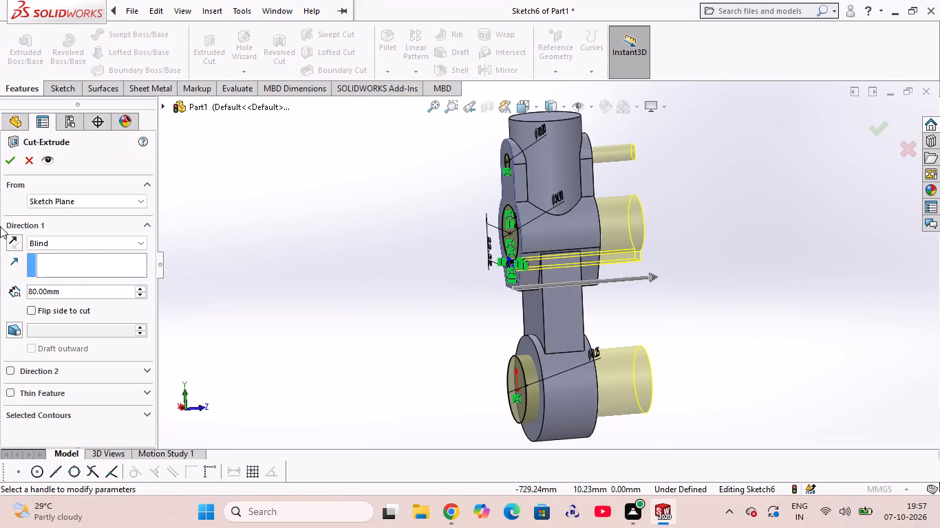
{"action": "left_click", "coordinate": [83, 239]}
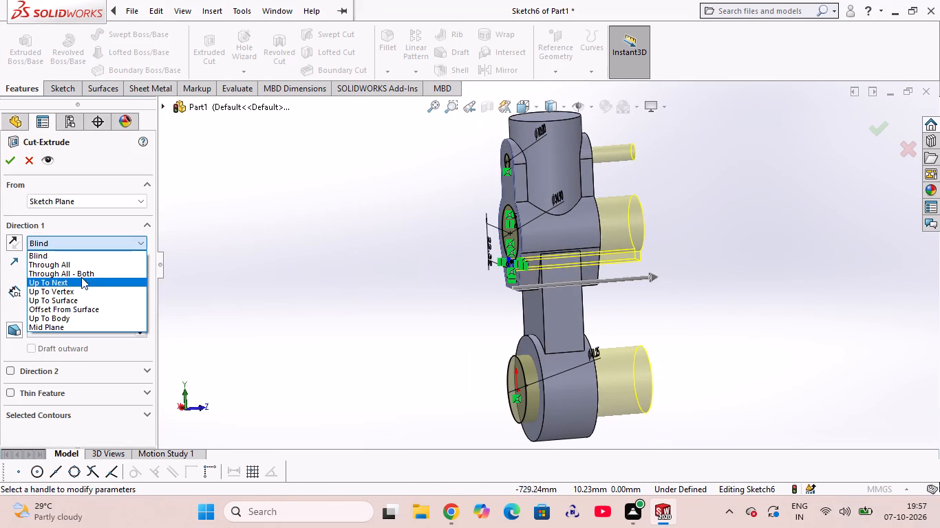
{"action": "left_click", "coordinate": [80, 266]}
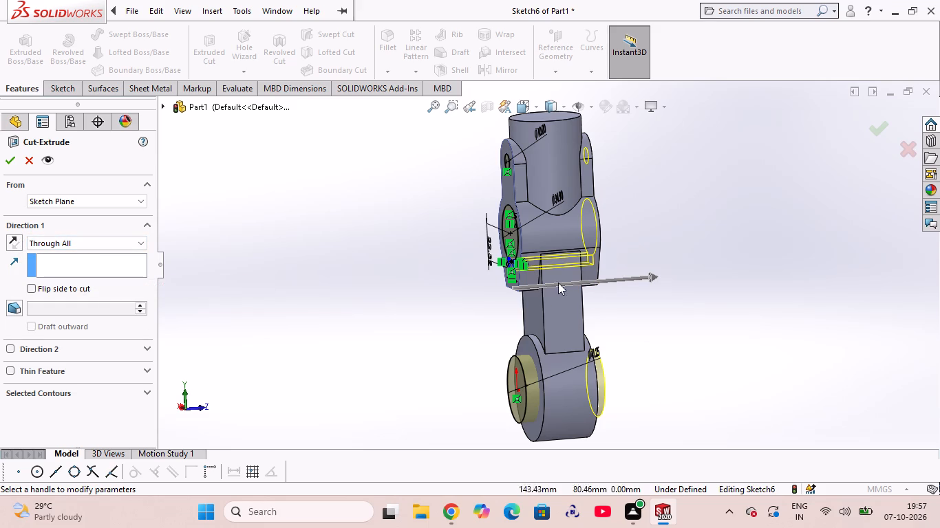
{"action": "left_click", "coordinate": [12, 159]}
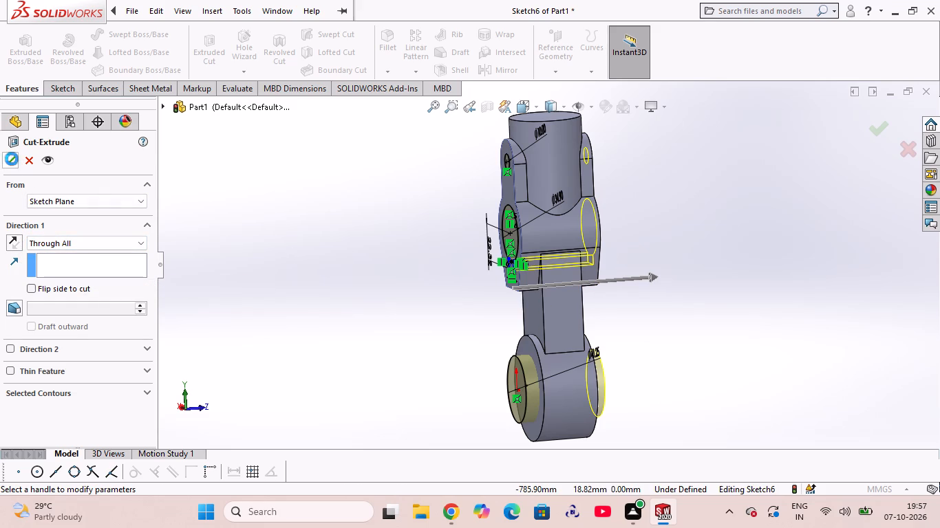
{"action": "left_click", "coordinate": [354, 230]}
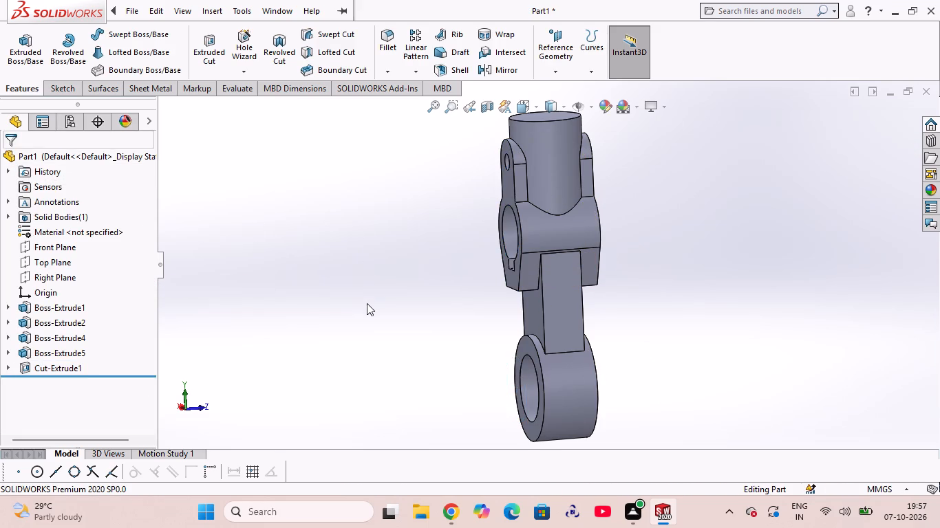
Examine the part from all sides, including the through holes, the keyway, the arm and the cylinder's end face.
{"action": "middle_click_drag", "start_coordinate": [367, 303], "coordinate": [619, 355]}
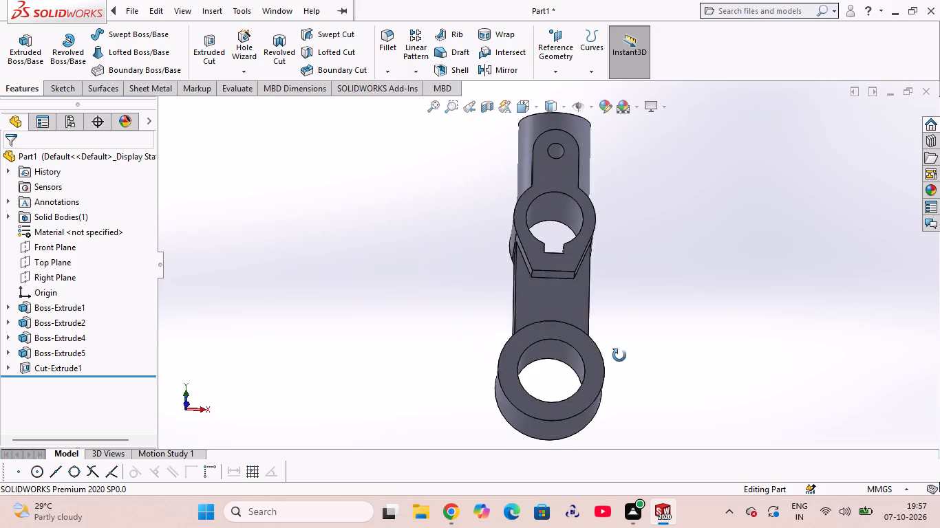
{"action": "middle_click_drag", "start_coordinate": [619, 355], "coordinate": [597, 442]}
{"action": "middle_click", "coordinate": [597, 442]}
{"action": "middle_click_drag", "start_coordinate": [531, 349], "coordinate": [483, 320]}
{"action": "scroll", "coordinate": [480, 324], "scroll_direction": "up", "scroll_amount": 1}
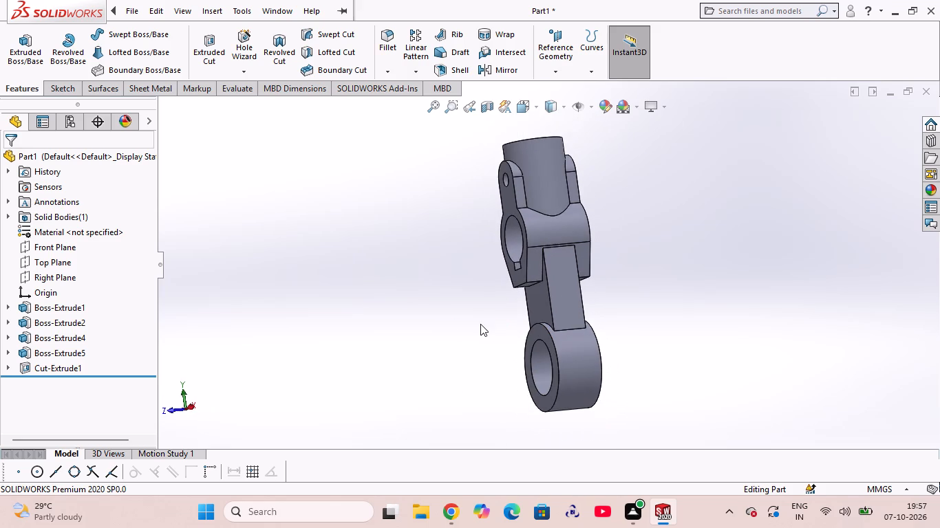
{"action": "scroll", "coordinate": [706, 322], "scroll_direction": "up", "scroll_amount": 1}
{"action": "middle_click_drag", "start_coordinate": [688, 334], "coordinate": [495, 378]}
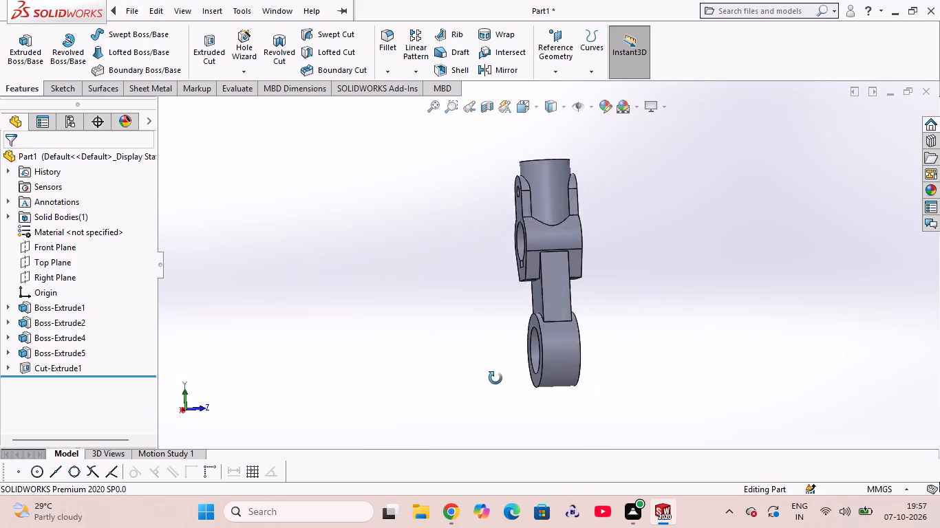
{"action": "middle_click_drag", "start_coordinate": [495, 378], "coordinate": [424, 369]}
{"action": "middle_click_drag", "start_coordinate": [721, 261], "coordinate": [837, 340]}
{"action": "middle_click", "coordinate": [837, 340]}
{"action": "middle_click_drag", "start_coordinate": [629, 154], "coordinate": [633, 387]}
{"action": "scroll", "coordinate": [633, 387], "scroll_direction": "up", "scroll_amount": 1}
{"action": "scroll", "coordinate": [576, 287], "scroll_direction": "up", "scroll_amount": 3}
{"action": "scroll", "coordinate": [577, 287], "scroll_direction": "down", "scroll_amount": 8}
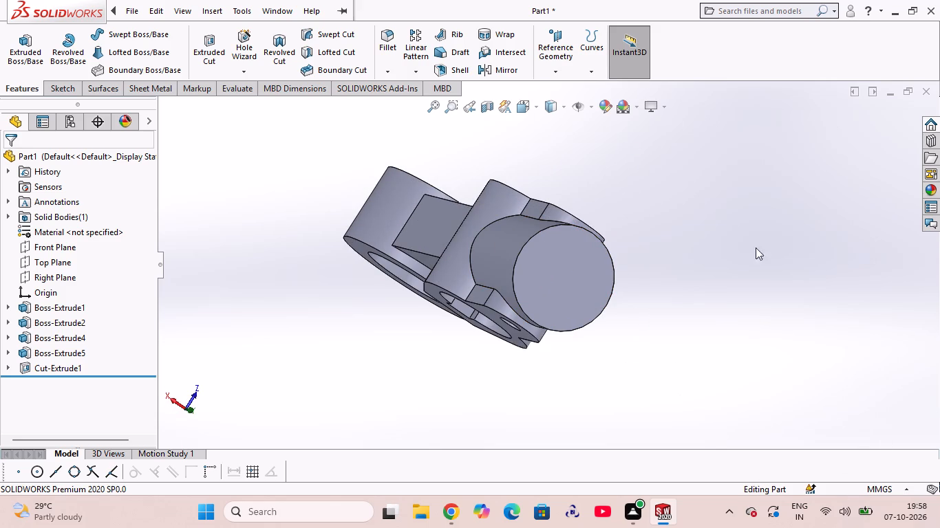
{"action": "middle_click_drag", "start_coordinate": [646, 355], "coordinate": [590, 207]}
{"action": "scroll", "coordinate": [587, 234], "scroll_direction": "up", "scroll_amount": 1}
{"action": "scroll", "coordinate": [587, 235], "scroll_direction": "down", "scroll_amount": 1}
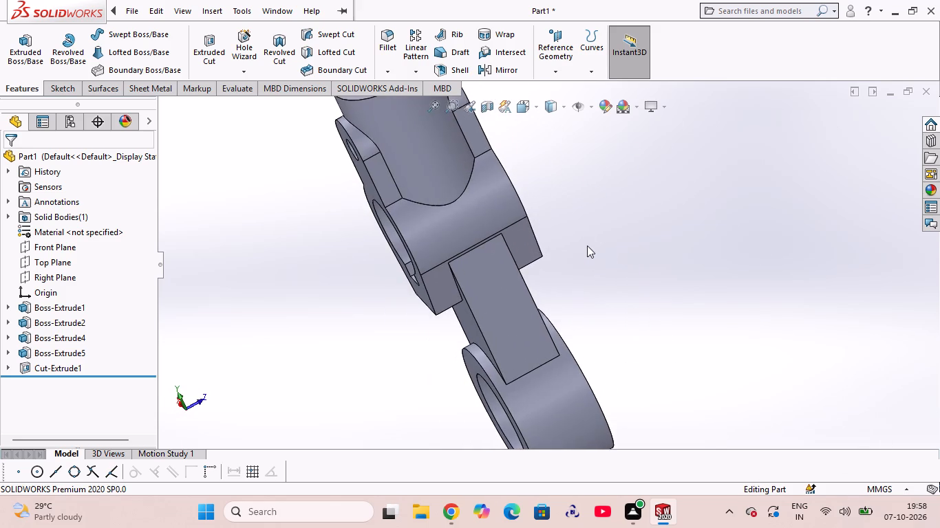
{"action": "scroll", "coordinate": [587, 253], "scroll_direction": "up", "scroll_amount": 4}
{"action": "middle_click_drag", "start_coordinate": [443, 324], "coordinate": [548, 225]}
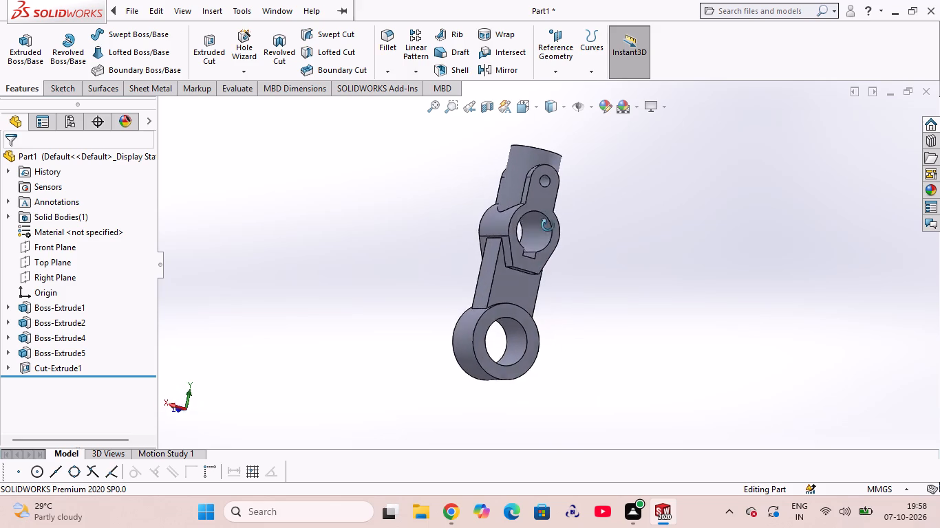
{"action": "middle_click_drag", "start_coordinate": [548, 225], "coordinate": [547, 226]}
{"action": "middle_click_drag", "start_coordinate": [603, 290], "coordinate": [511, 233]}
{"action": "scroll", "coordinate": [586, 269], "scroll_direction": "up", "scroll_amount": 1}
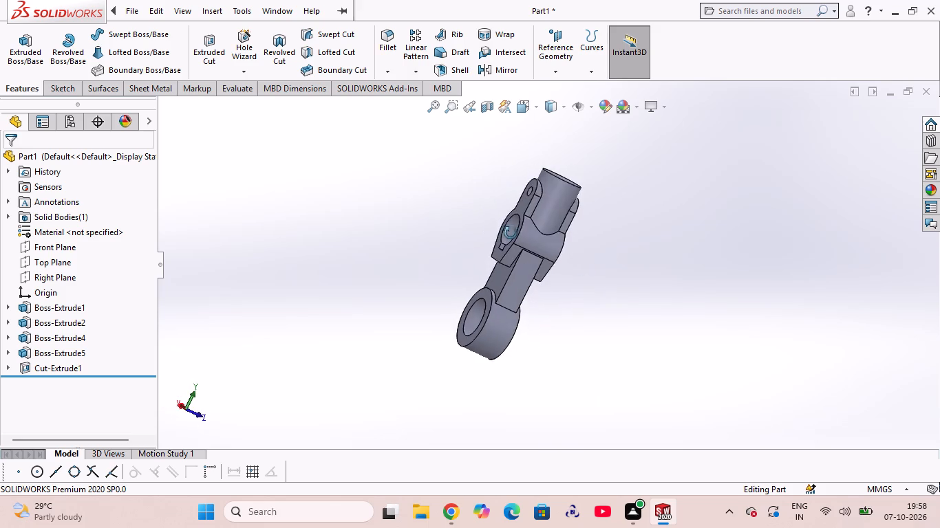
{"action": "middle_click_drag", "start_coordinate": [511, 233], "coordinate": [679, 358]}
{"action": "middle_click_drag", "start_coordinate": [679, 358], "coordinate": [528, 386]}
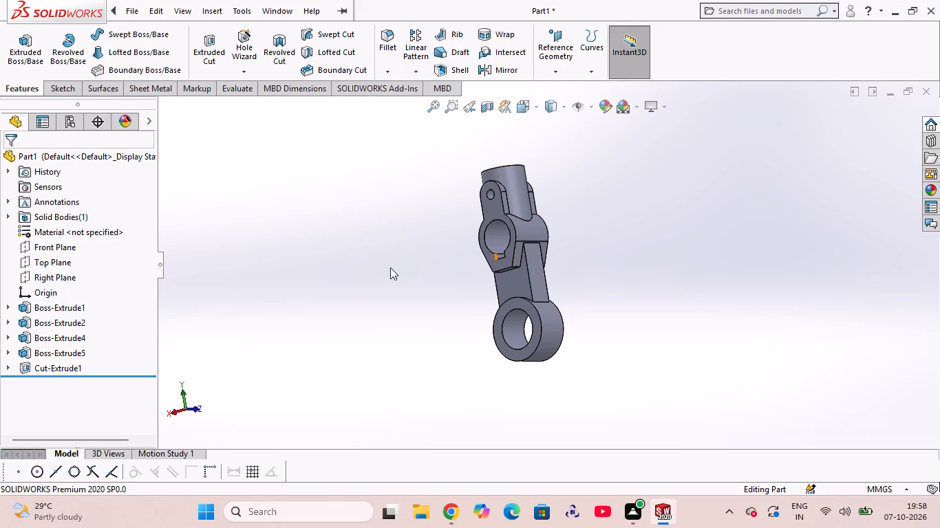
Sketch a circle about 34 mm in diameter on the Right Plane, centred on the head's width about 99 mm above the origin.
{"action": "left_click", "coordinate": [72, 274]}
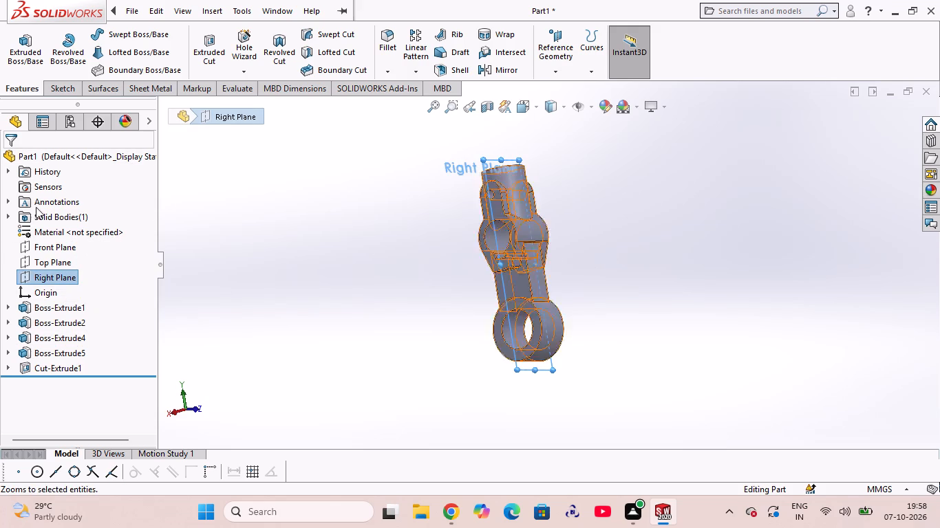
{"action": "left_click", "coordinate": [58, 82]}
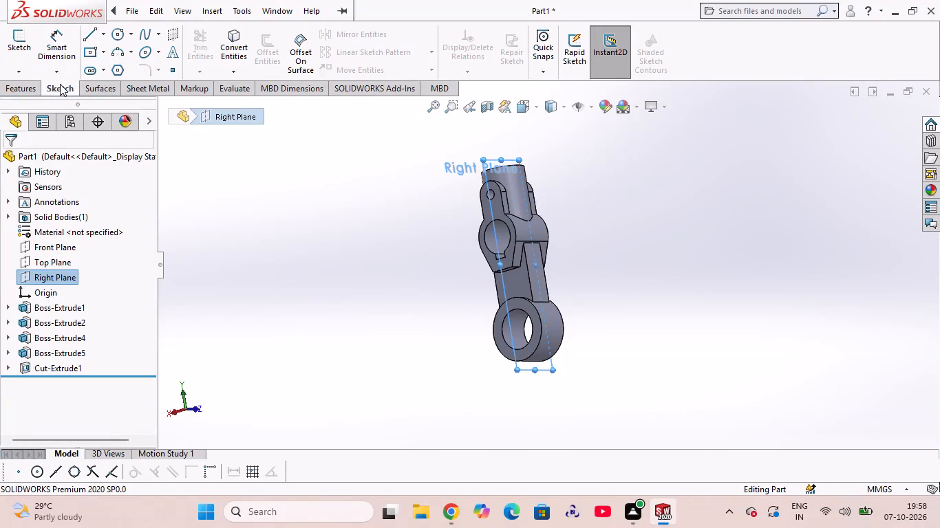
{"action": "left_click", "coordinate": [19, 40]}
{"action": "key", "text": "ctrl+8"}
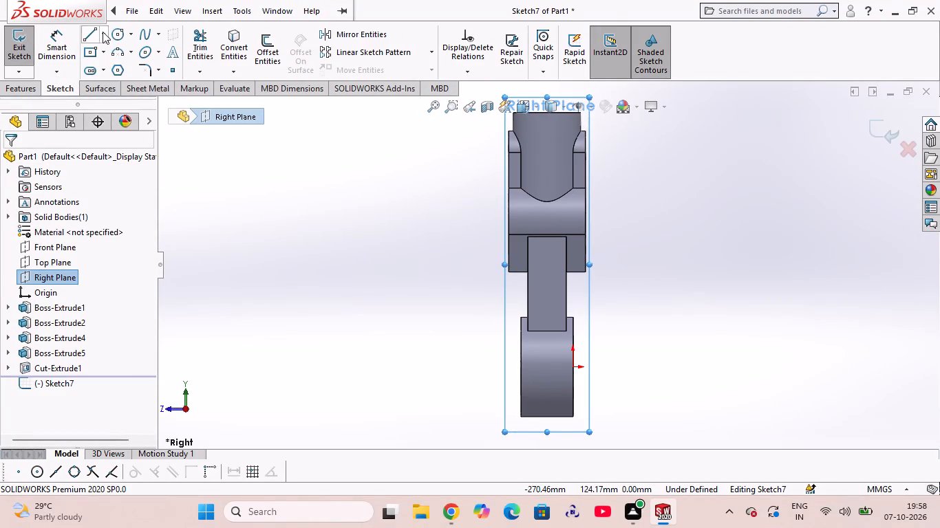
{"action": "left_click", "coordinate": [120, 34]}
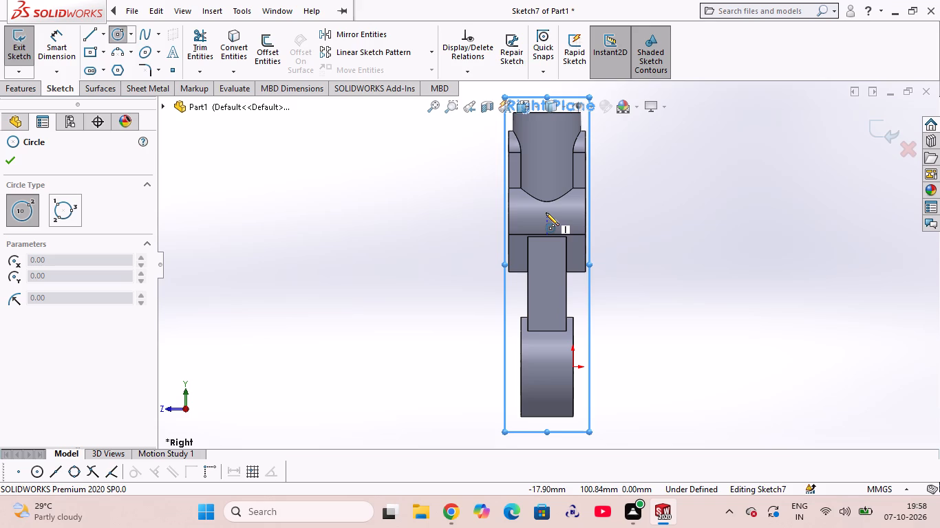
{"action": "left_click", "coordinate": [546, 215]}
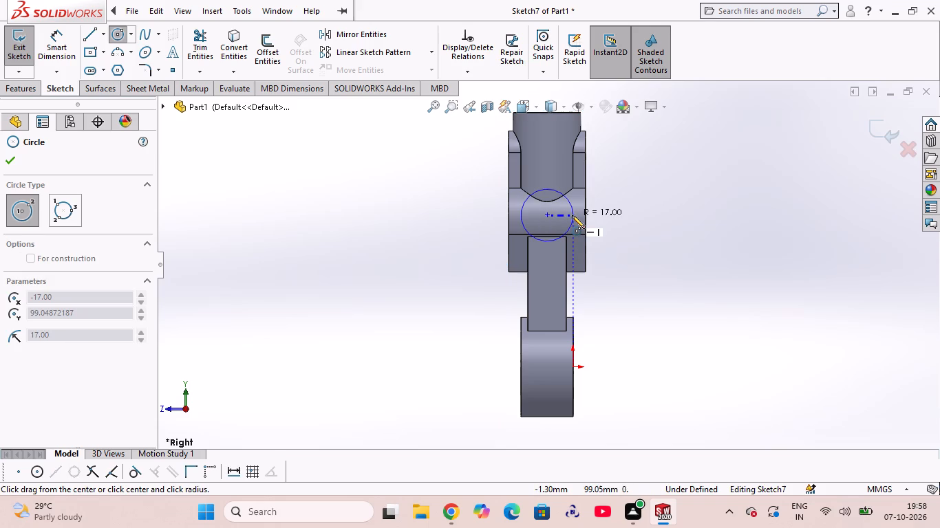
{"action": "left_click", "coordinate": [572, 215]}
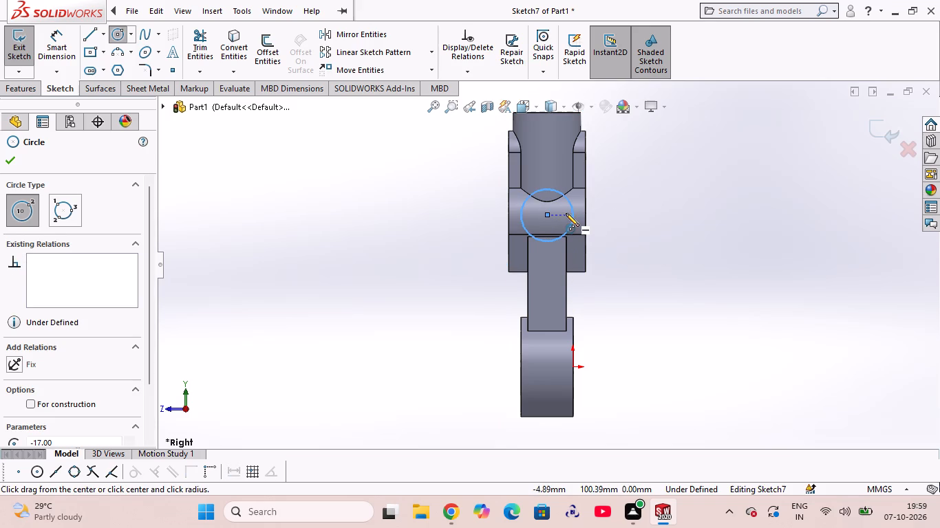
{"action": "key", "text": "Escape"}
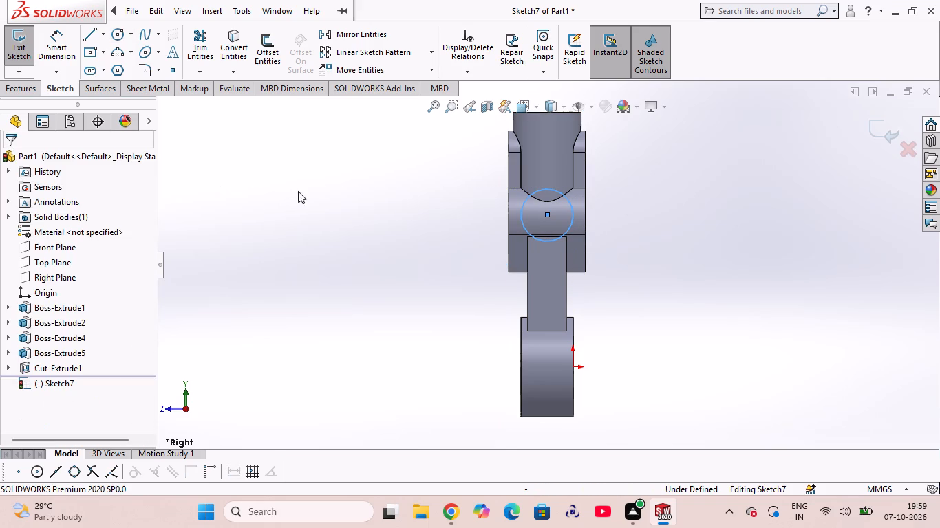
Dimension the circle on the head with a diameter of 28 mm.
{"action": "left_click", "coordinate": [70, 49]}
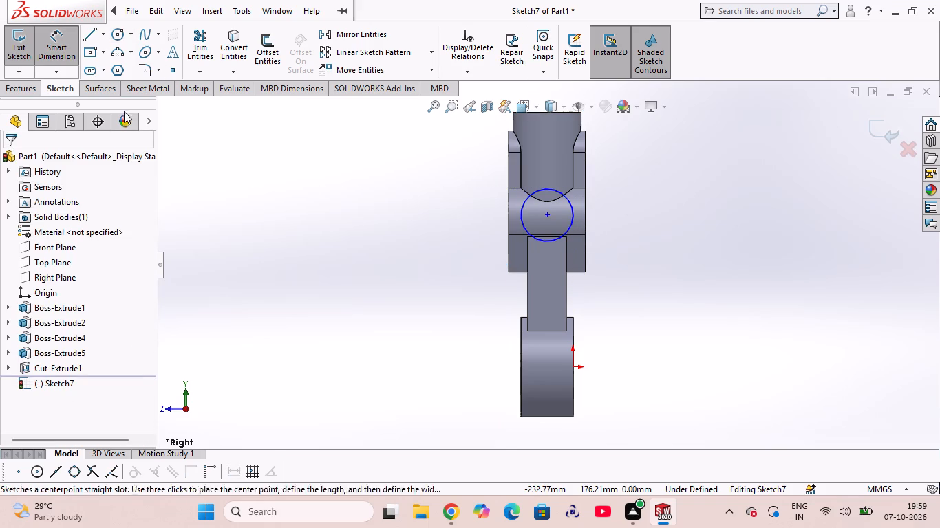
{"action": "left_click", "coordinate": [522, 206]}
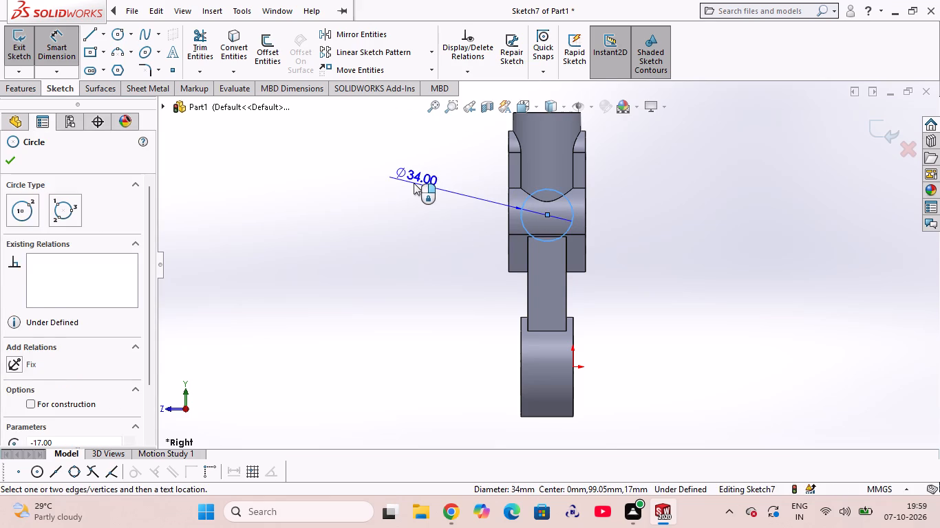
{"action": "left_click", "coordinate": [414, 183]}
{"action": "type", "text": "28"}
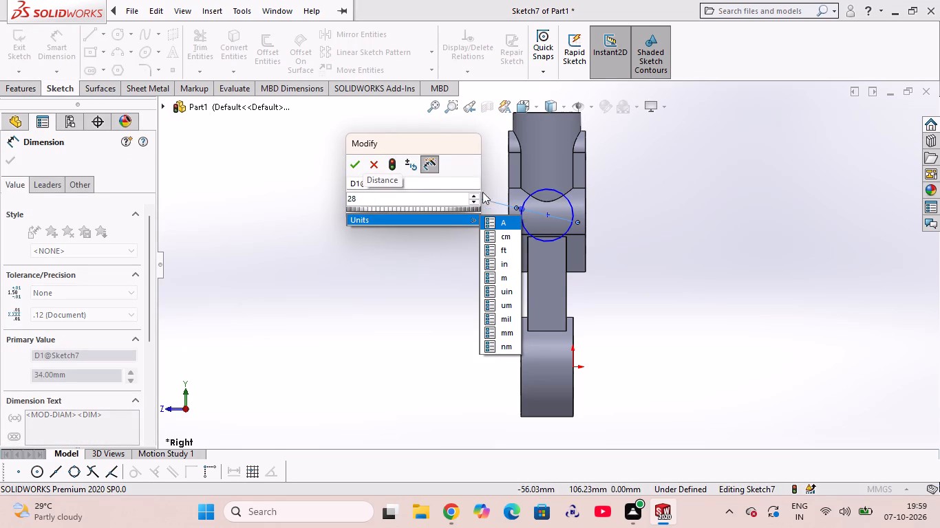
{"action": "left_click", "coordinate": [356, 166]}
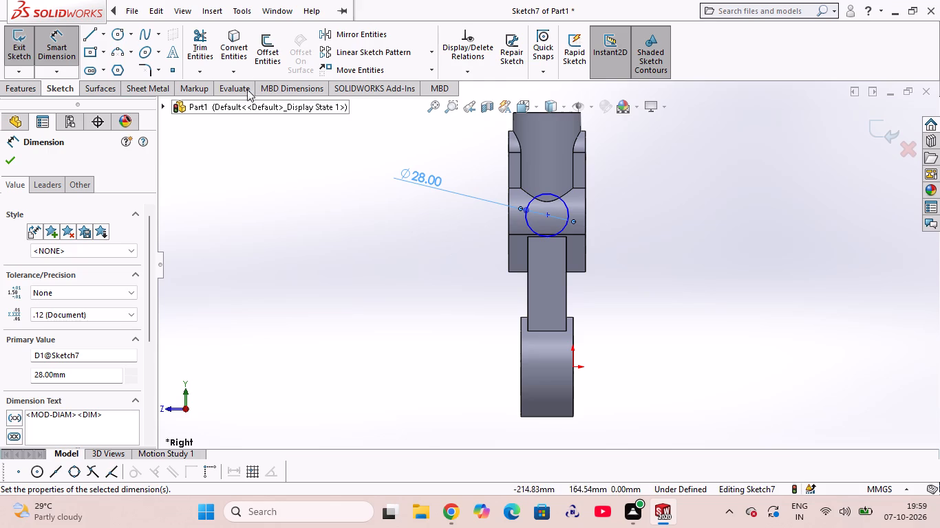
Dimension the 28 mm circle's centre 96 mm vertically from the origin.
{"action": "left_click", "coordinate": [547, 216]}
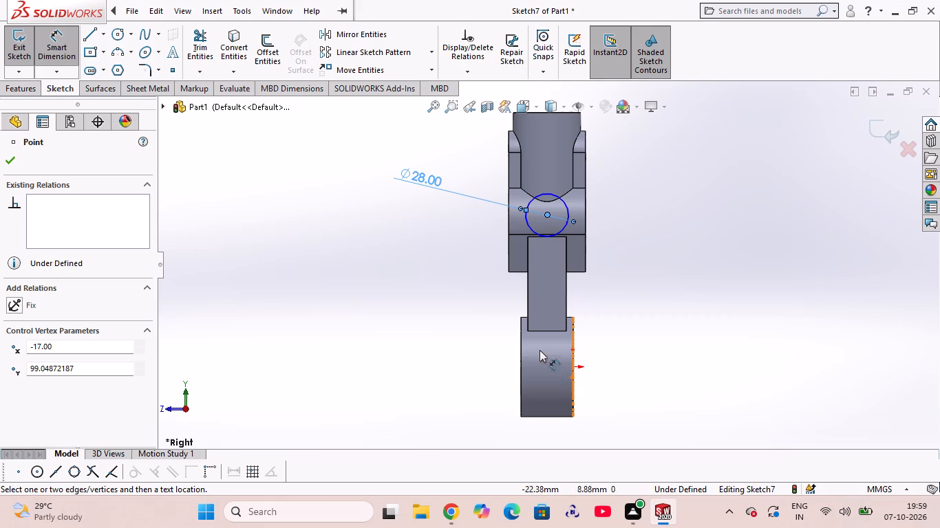
{"action": "left_click", "coordinate": [573, 368]}
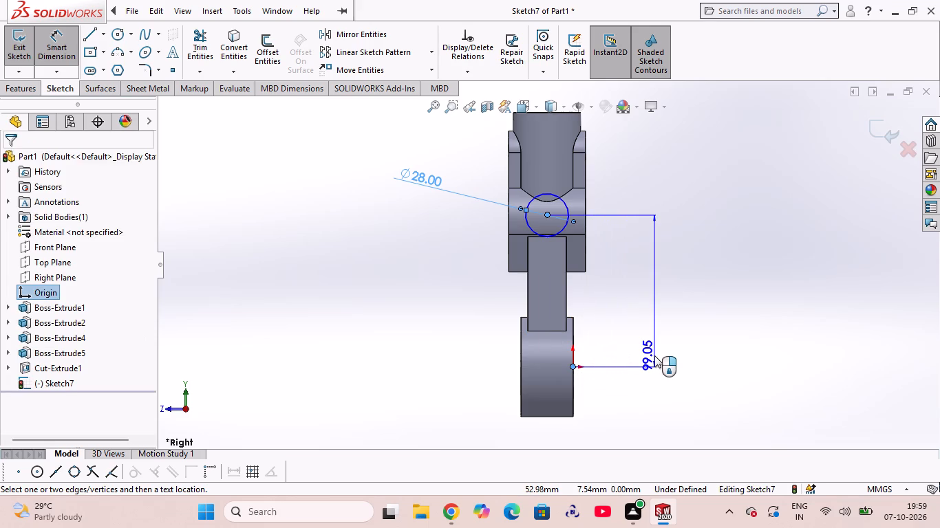
{"action": "left_click", "coordinate": [655, 355]}
{"action": "type", "text": "96"}
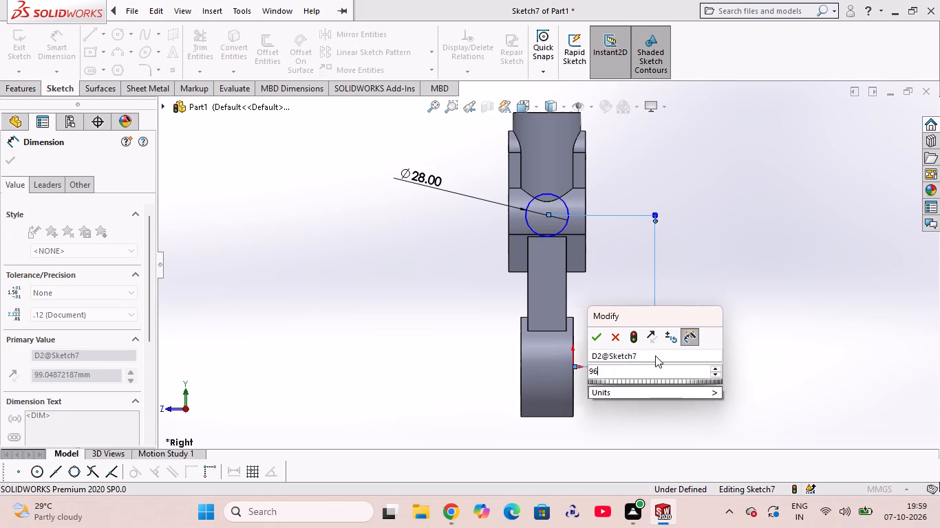
{"action": "key", "text": "Return"}
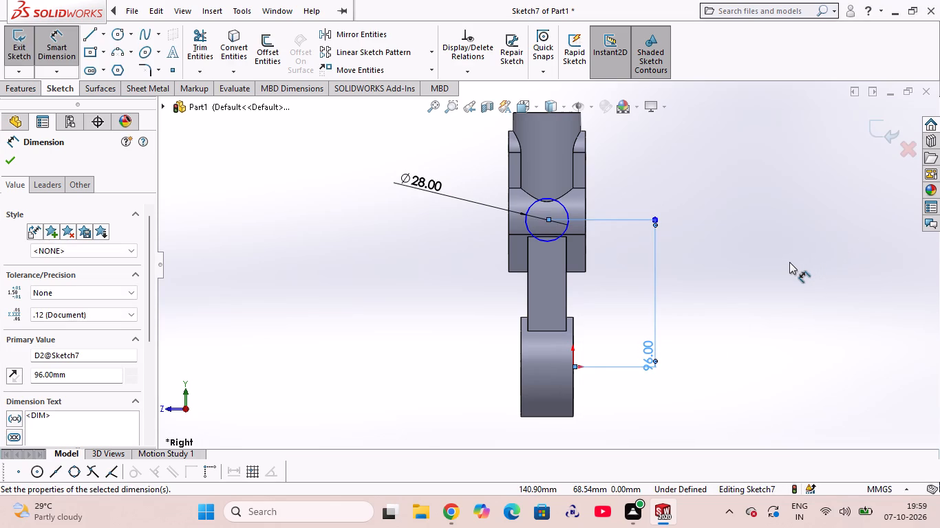
{"action": "left_click", "coordinate": [683, 186]}
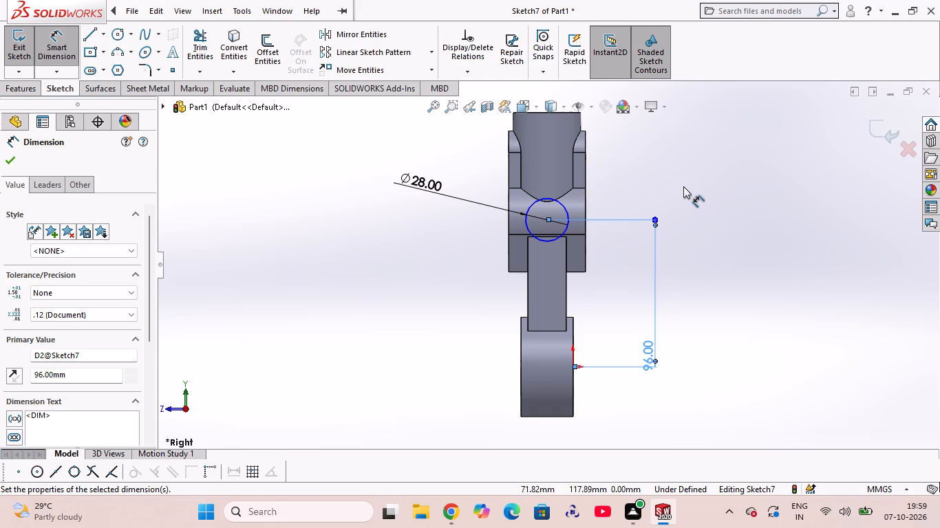
Dimension the circle's centre 25 mm horizontally from the side edge of the head.
{"action": "left_click", "coordinate": [547, 219]}
{"action": "left_click", "coordinate": [508, 223]}
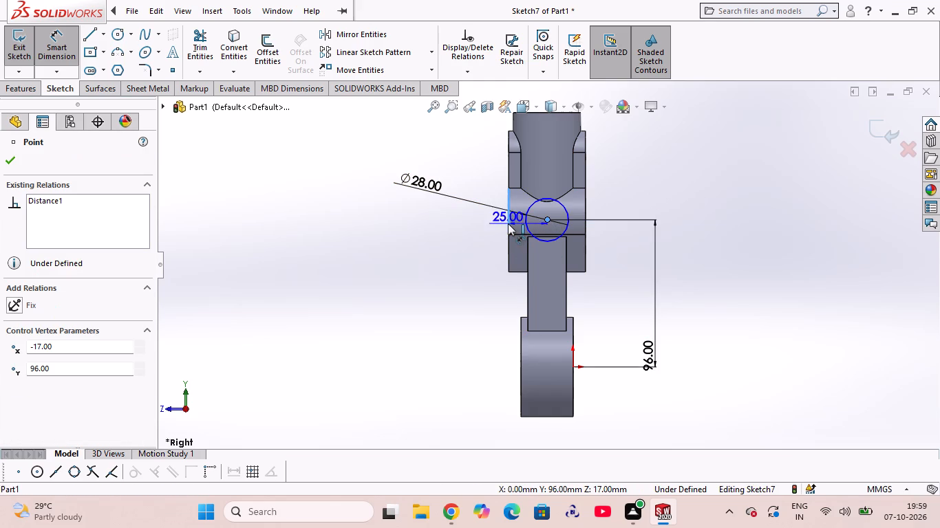
{"action": "left_click", "coordinate": [441, 254]}
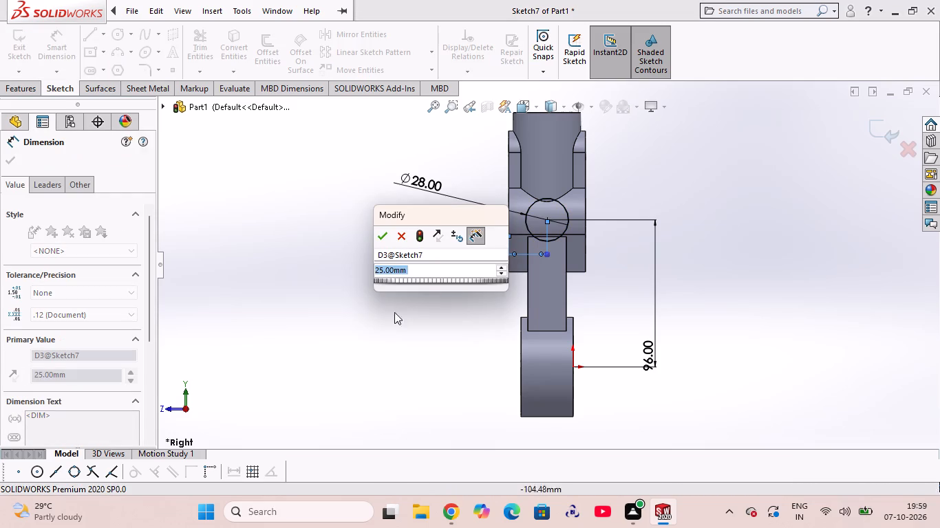
{"action": "left_click", "coordinate": [385, 233]}
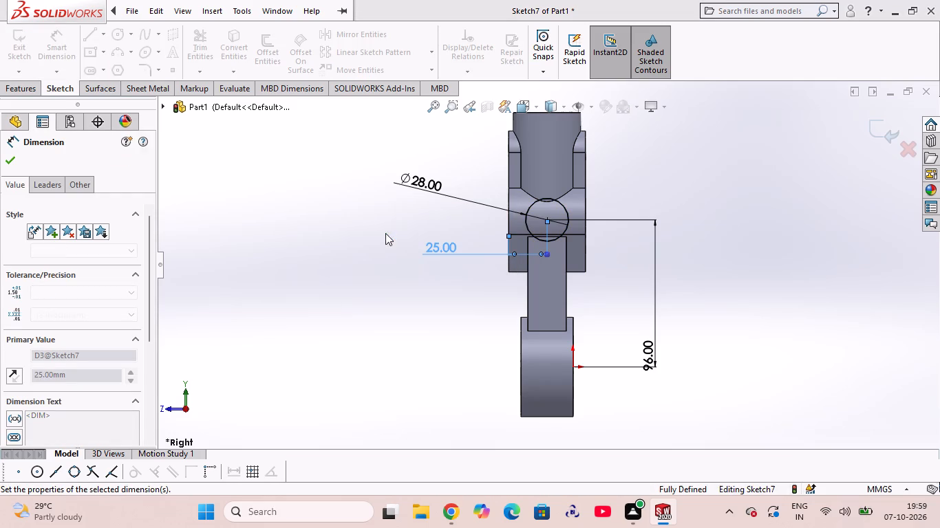
{"action": "left_click", "coordinate": [548, 219]}
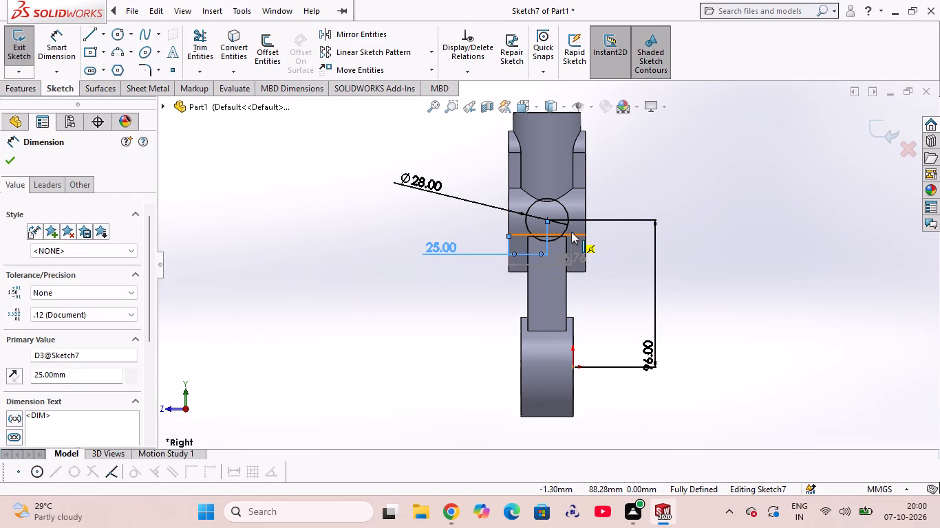
{"action": "key", "text": "Escape"}
{"action": "left_click", "coordinate": [586, 226]}
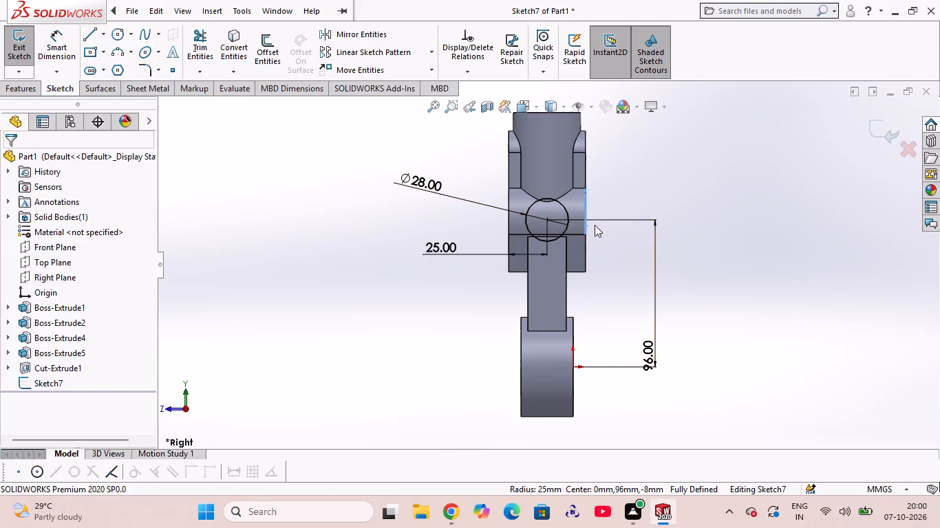
{"action": "key", "text": "Escape"}
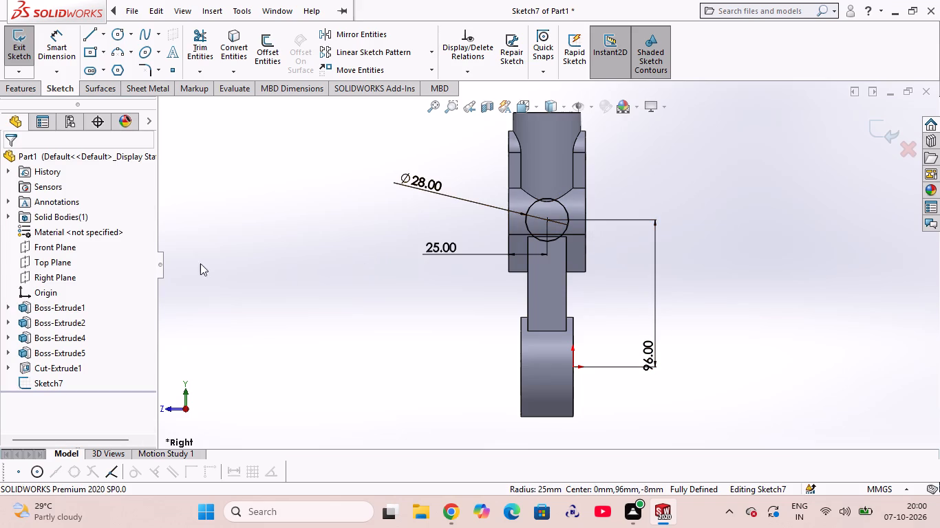
Set up a boss extrusion of the 28 mm circle that starts at a 36 mm offset from the sketch plane.
{"action": "left_click", "coordinate": [17, 91]}
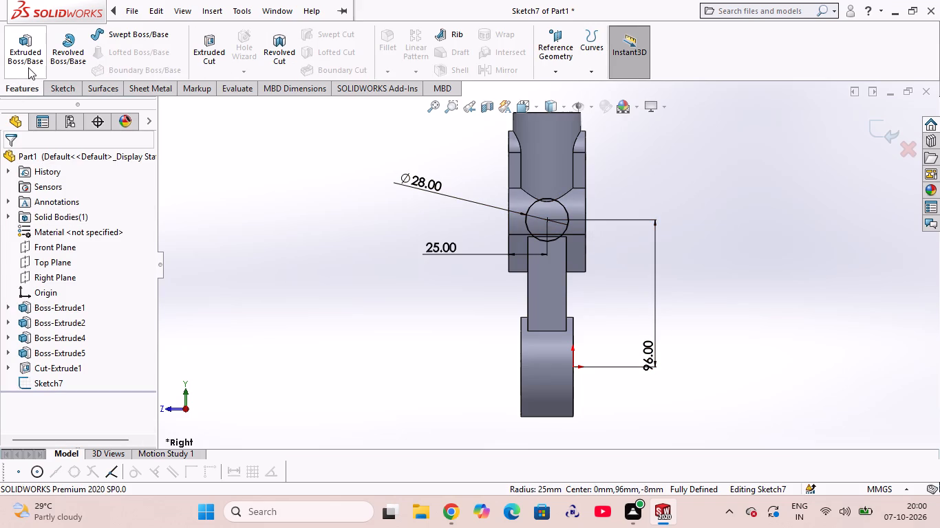
{"action": "left_click", "coordinate": [36, 62]}
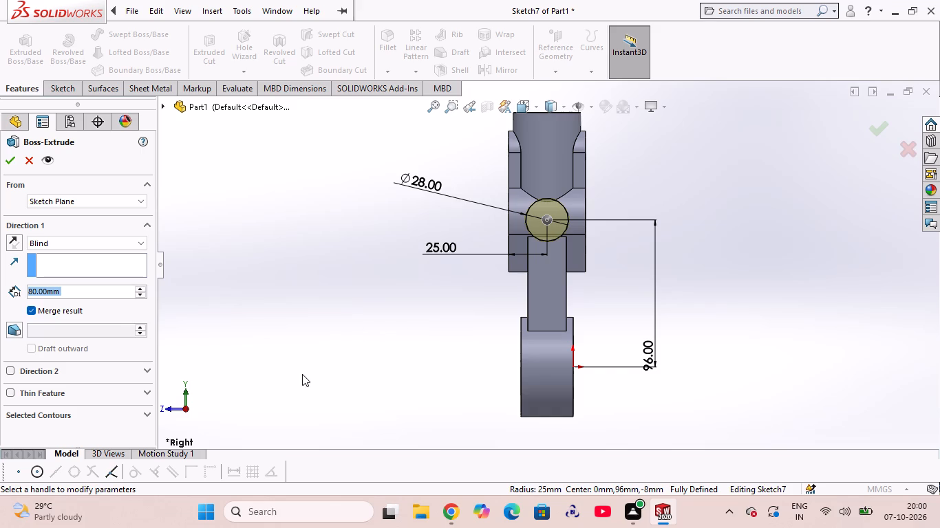
{"action": "left_click", "coordinate": [122, 199]}
{"action": "left_click", "coordinate": [94, 239]}
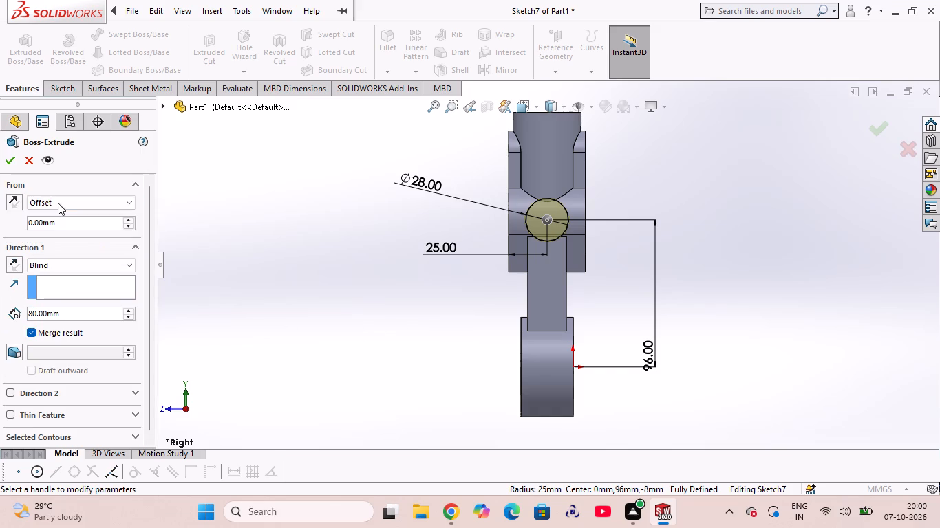
{"action": "left_click_drag", "start_coordinate": [57, 223], "coordinate": [22, 225]}
{"action": "type", "text": "36"}
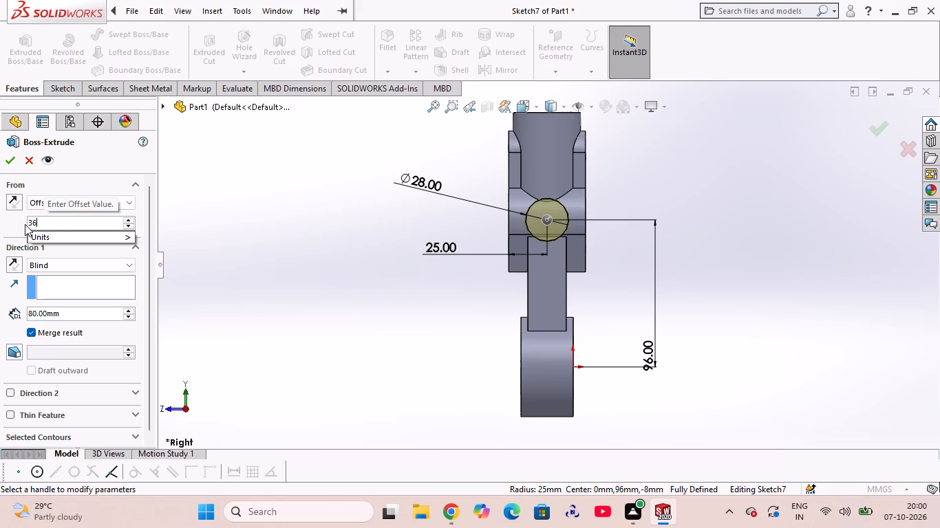
{"action": "left_click", "coordinate": [223, 206]}
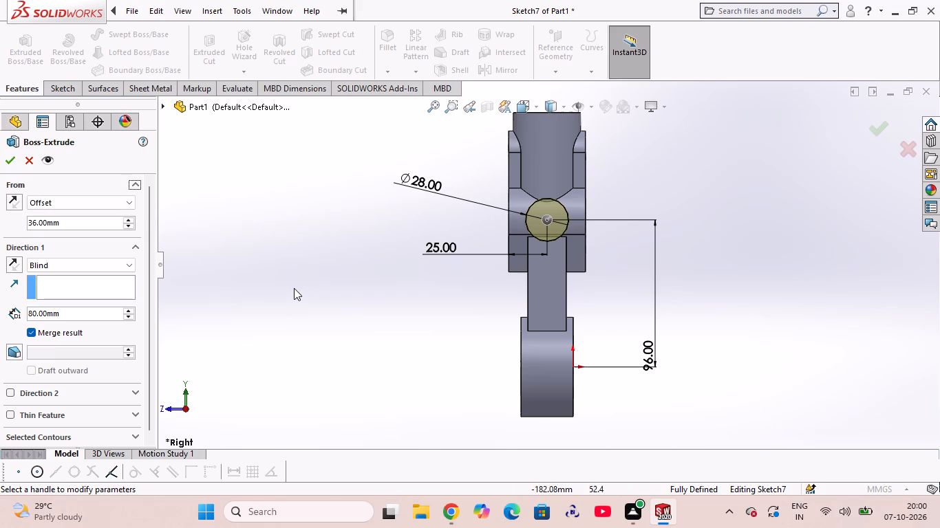
Extrude the circle in the reversed direction with the Up To Body end condition, ending on the existing part body with the result merged.
{"action": "scroll", "coordinate": [294, 289], "scroll_direction": "down", "scroll_amount": 1}
{"action": "middle_click_drag", "start_coordinate": [294, 289], "coordinate": [350, 283]}
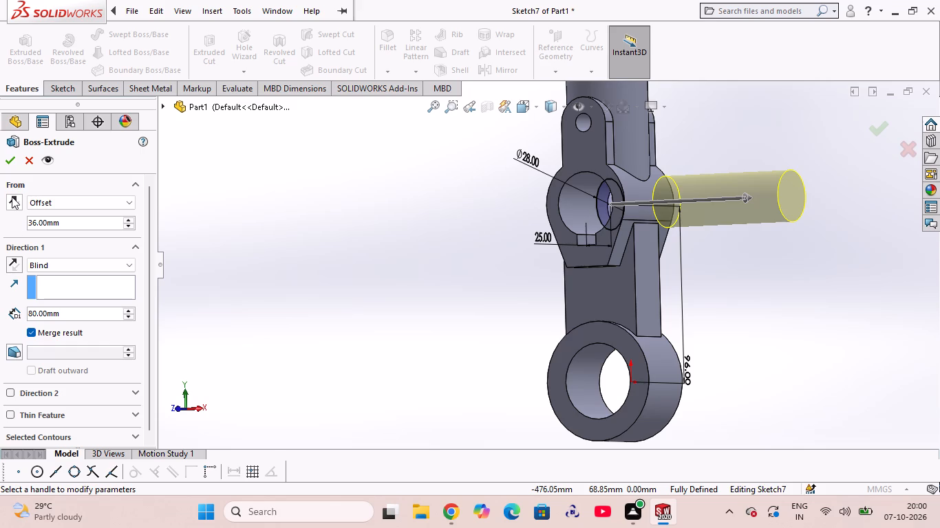
{"action": "left_click", "coordinate": [56, 260]}
{"action": "left_click", "coordinate": [58, 328]}
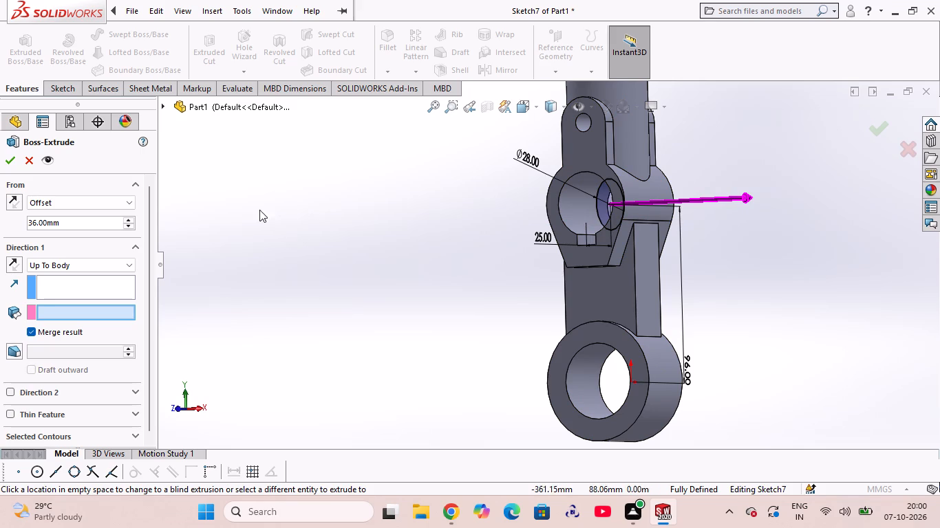
{"action": "left_click", "coordinate": [11, 258]}
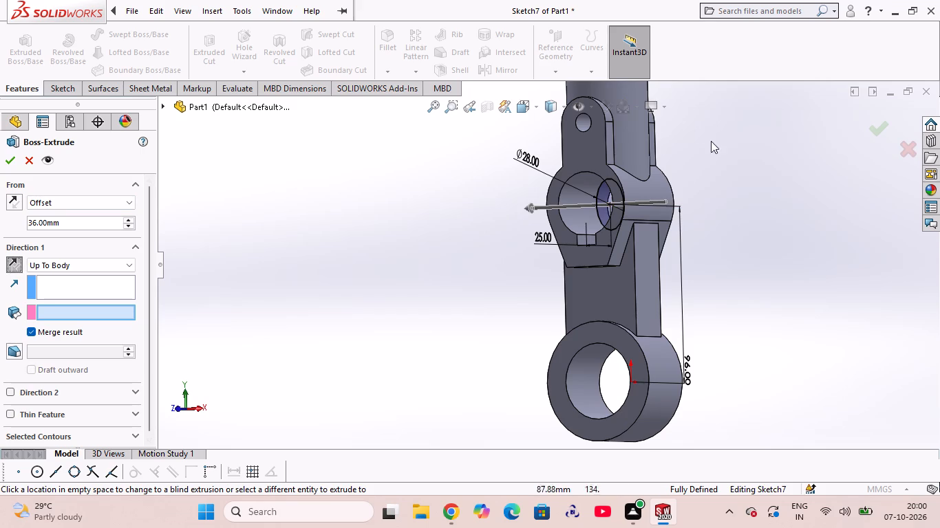
{"action": "left_click", "coordinate": [645, 194]}
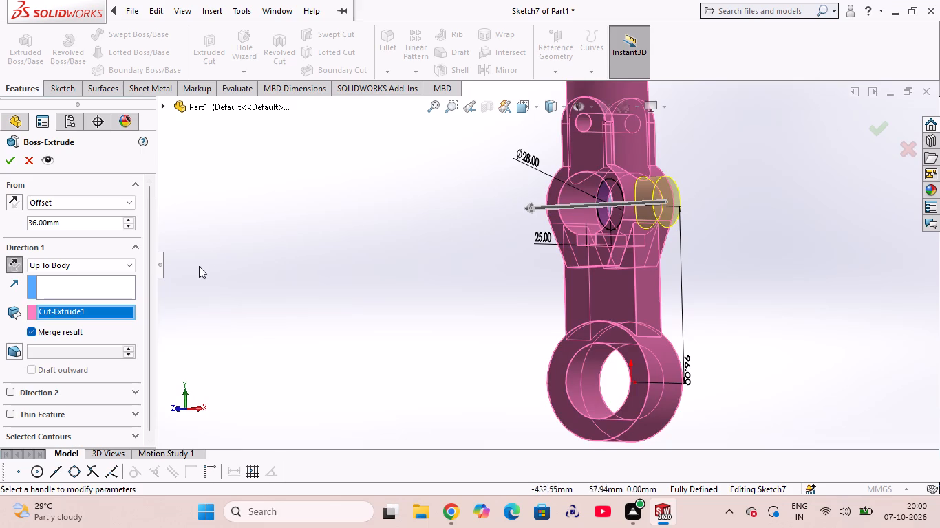
{"action": "middle_click_drag", "start_coordinate": [261, 294], "coordinate": [358, 294]}
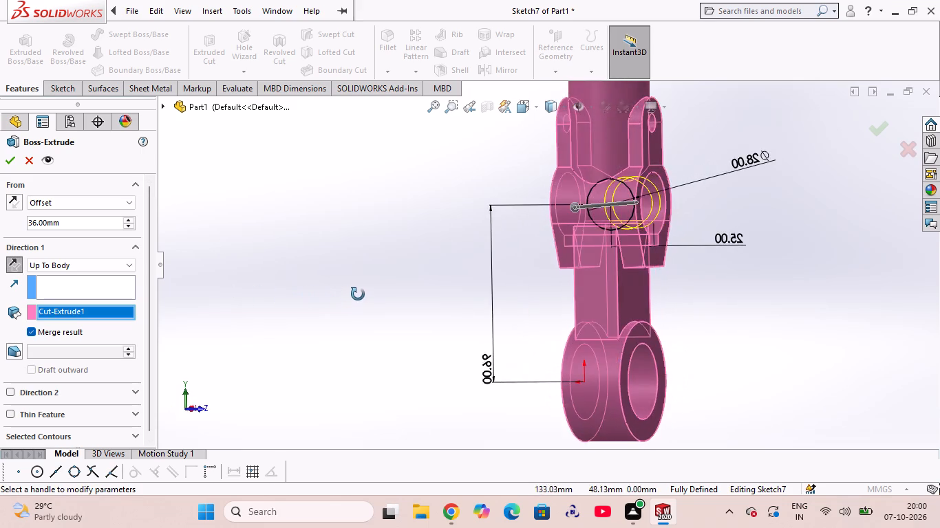
{"action": "middle_click_drag", "start_coordinate": [358, 294], "coordinate": [265, 307]}
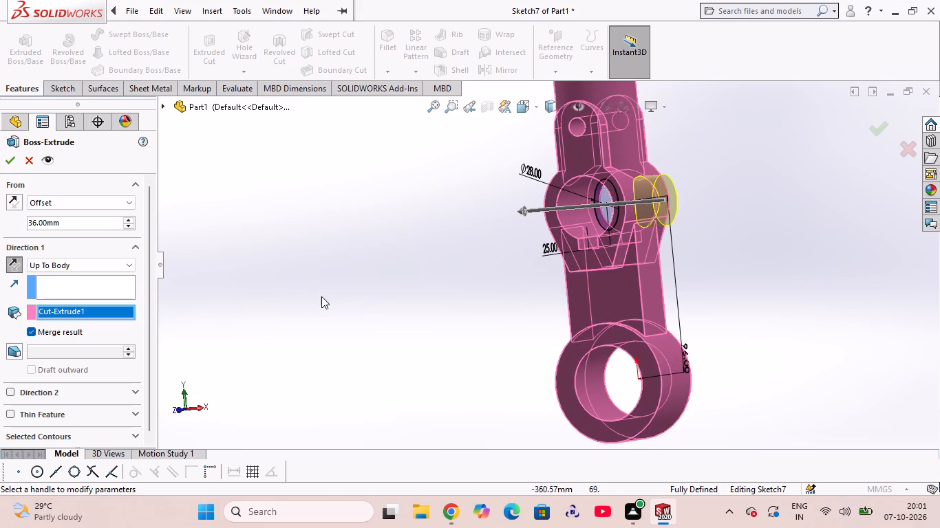
{"action": "scroll", "coordinate": [756, 250], "scroll_direction": "up", "scroll_amount": 3}
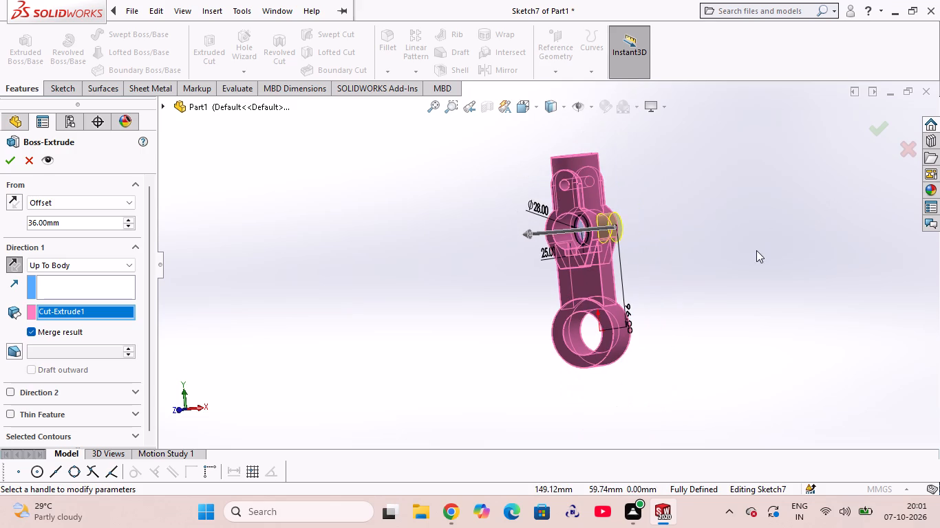
{"action": "scroll", "coordinate": [678, 255], "scroll_direction": "down", "scroll_amount": 2}
{"action": "middle_click_drag", "start_coordinate": [623, 257], "coordinate": [621, 257]}
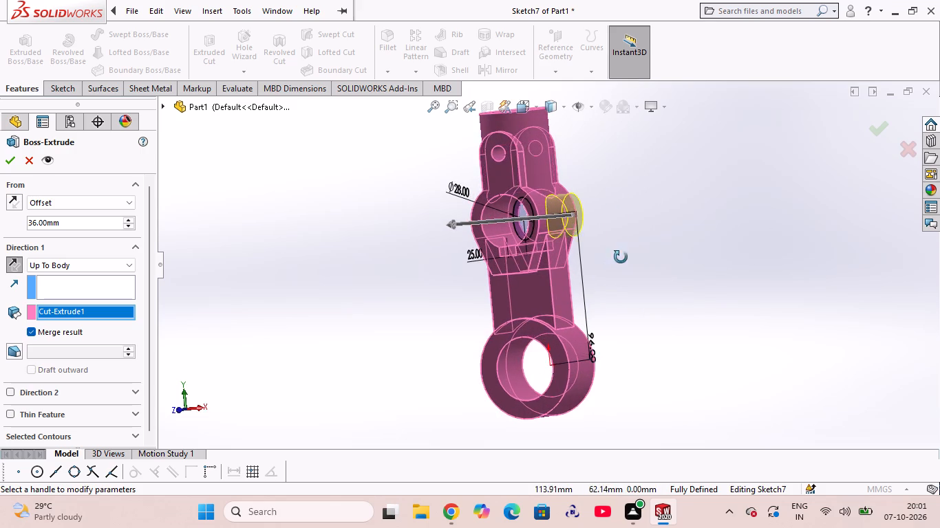
{"action": "middle_click_drag", "start_coordinate": [621, 257], "coordinate": [498, 283]}
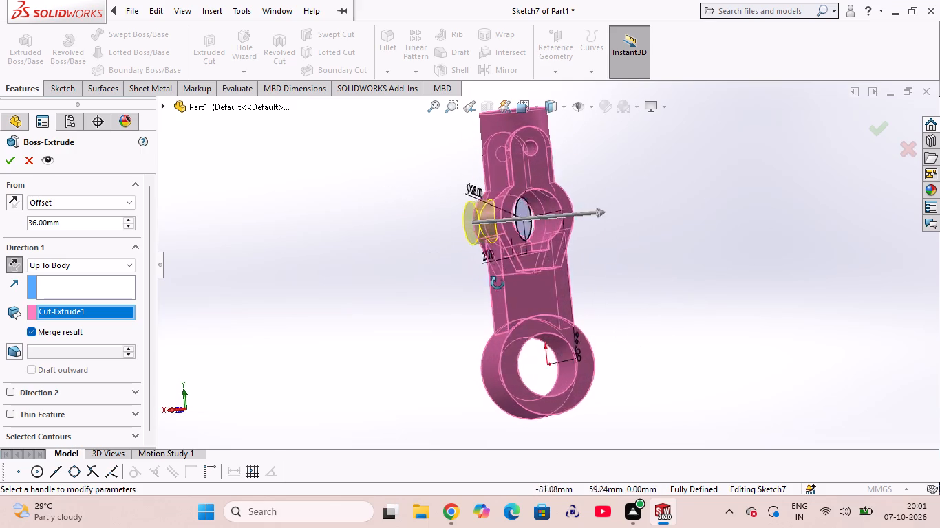
{"action": "middle_click_drag", "start_coordinate": [498, 283], "coordinate": [647, 272]}
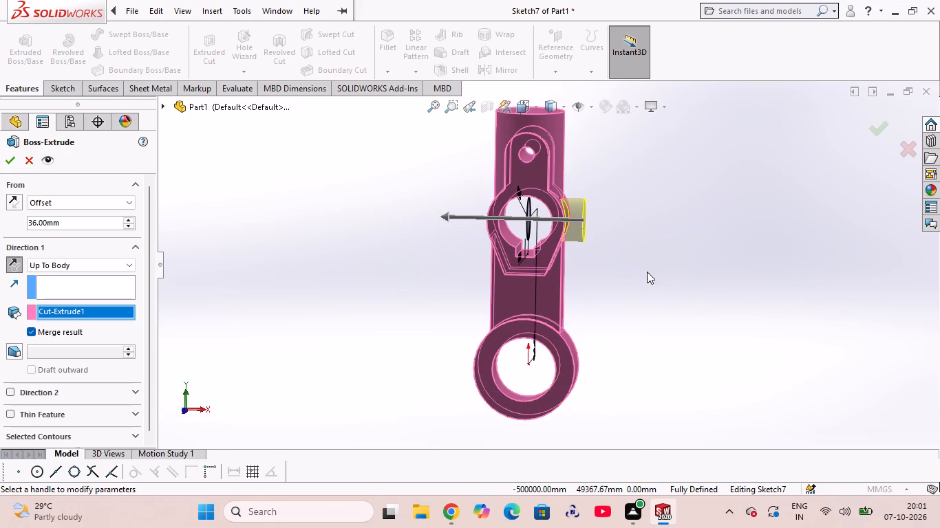
{"action": "left_click", "coordinate": [9, 162]}
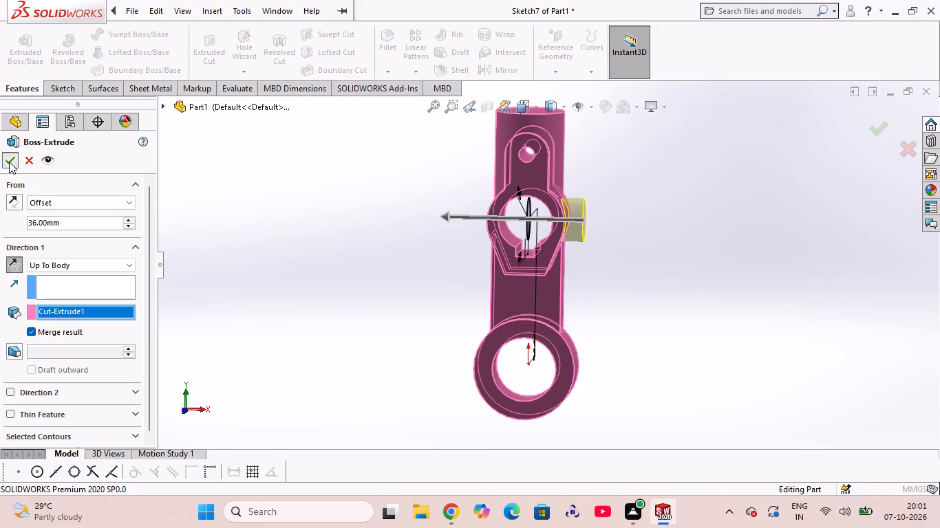
{"action": "left_click", "coordinate": [350, 228]}
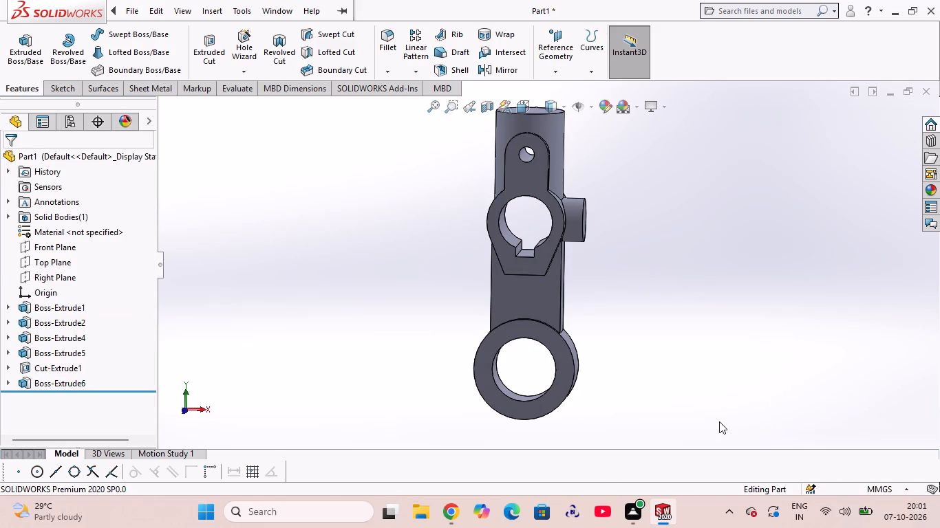
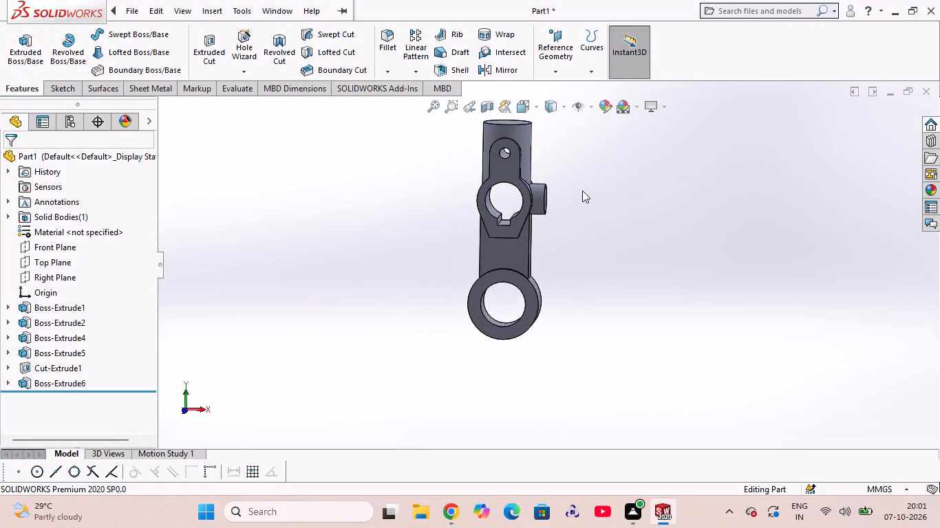
Examine the round side boss and the keyed bore in the head from several angles.
{"action": "scroll", "coordinate": [577, 162], "scroll_direction": "down", "scroll_amount": 2}
{"action": "scroll", "coordinate": [570, 191], "scroll_direction": "up", "scroll_amount": 2}
{"action": "scroll", "coordinate": [557, 183], "scroll_direction": "down", "scroll_amount": 1}
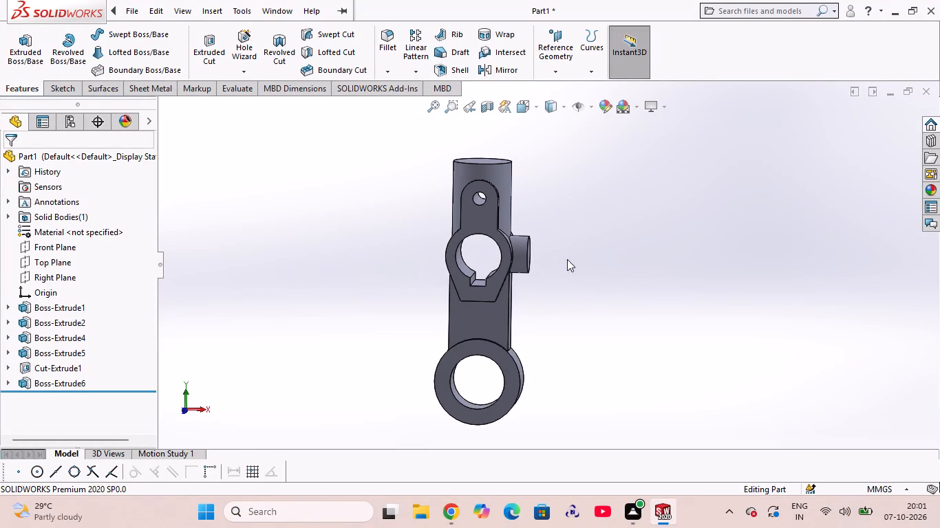
{"action": "middle_click_drag", "start_coordinate": [570, 261], "coordinate": [484, 267]}
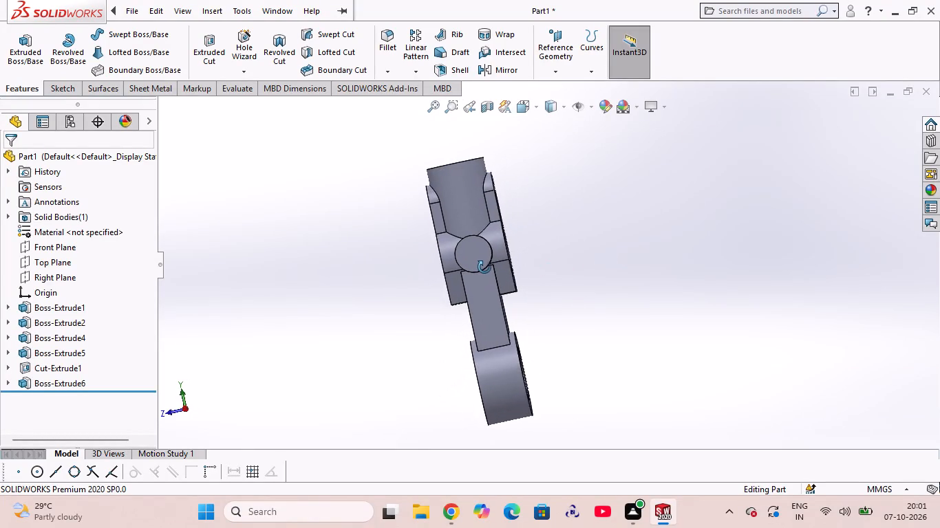
{"action": "middle_click_drag", "start_coordinate": [484, 267], "coordinate": [520, 269]}
{"action": "scroll", "coordinate": [573, 247], "scroll_direction": "down", "scroll_amount": 1}
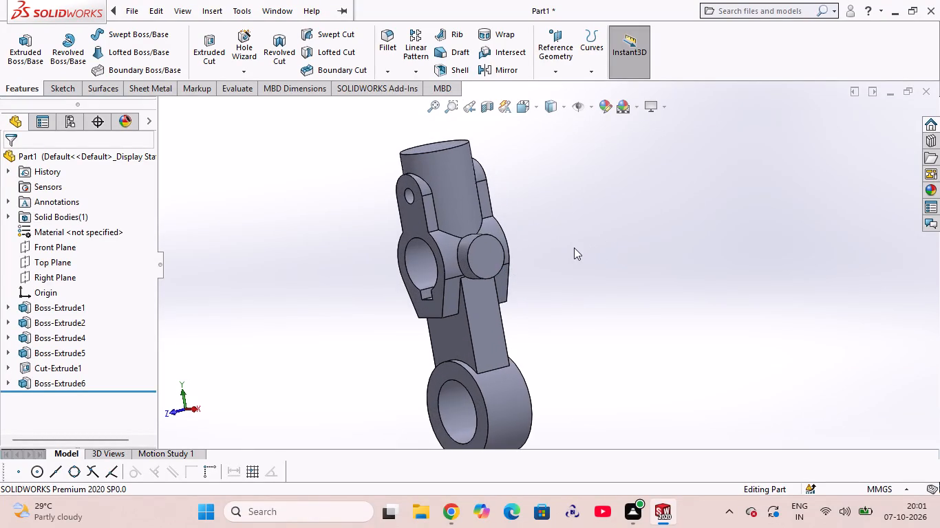
{"action": "scroll", "coordinate": [549, 260], "scroll_direction": "up", "scroll_amount": 2}
{"action": "scroll", "coordinate": [549, 260], "scroll_direction": "down", "scroll_amount": 1}
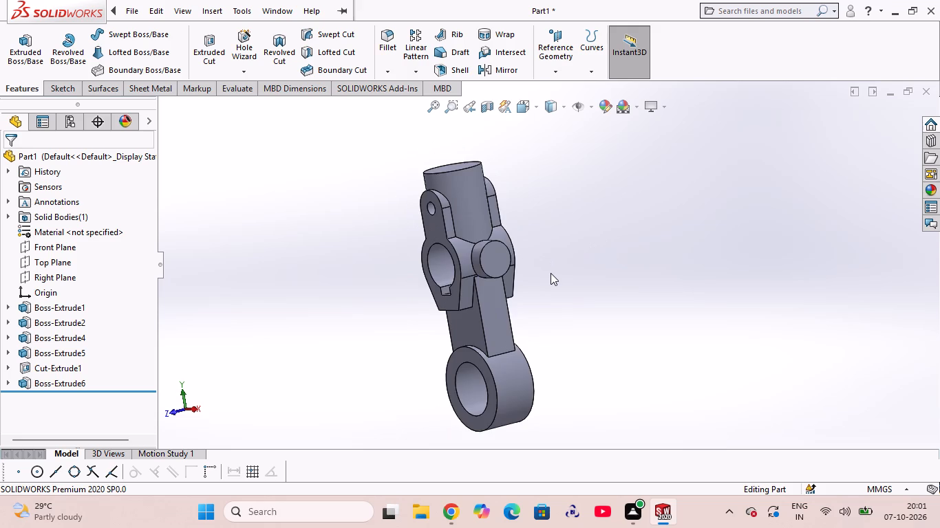
{"action": "scroll", "coordinate": [551, 273], "scroll_direction": "up", "scroll_amount": 3}
{"action": "scroll", "coordinate": [551, 273], "scroll_direction": "down", "scroll_amount": 3}
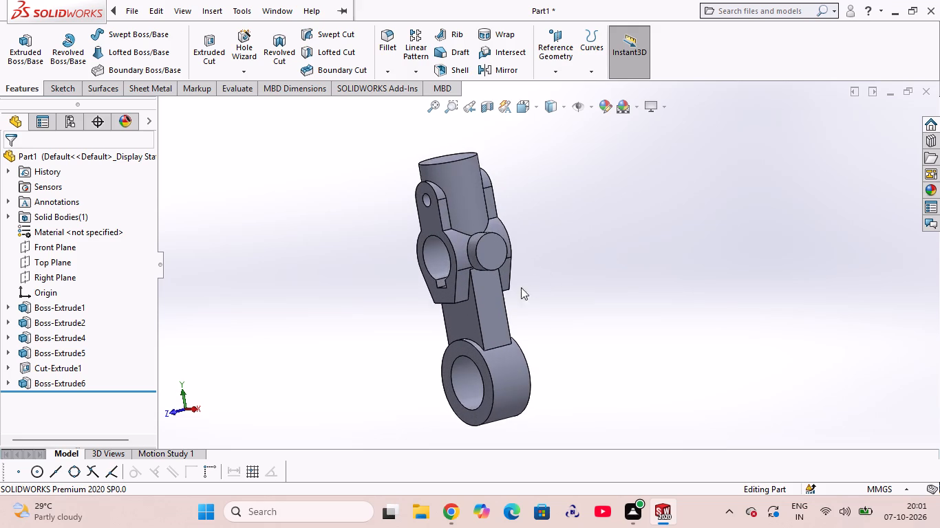
{"action": "left_click", "coordinate": [492, 252]}
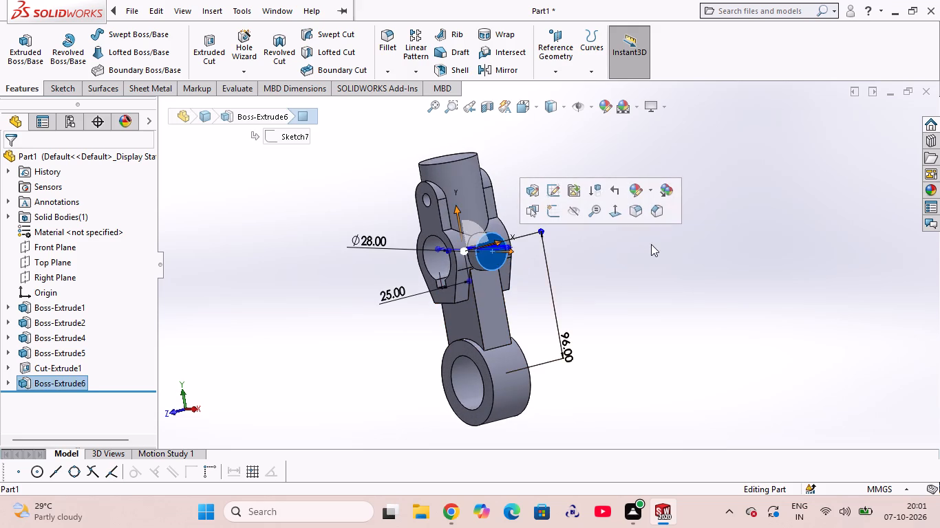
{"action": "left_click", "coordinate": [634, 257]}
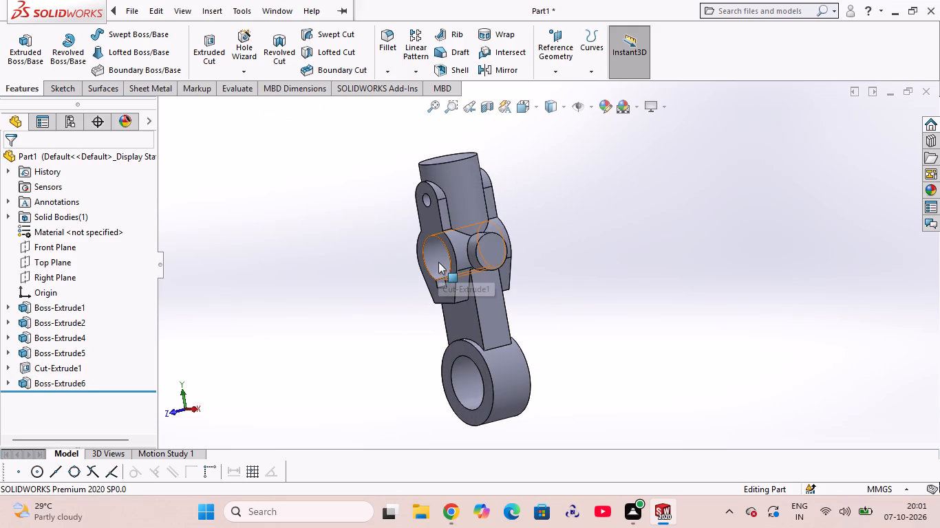
{"action": "left_click", "coordinate": [438, 262]}
{"action": "left_click", "coordinate": [672, 274]}
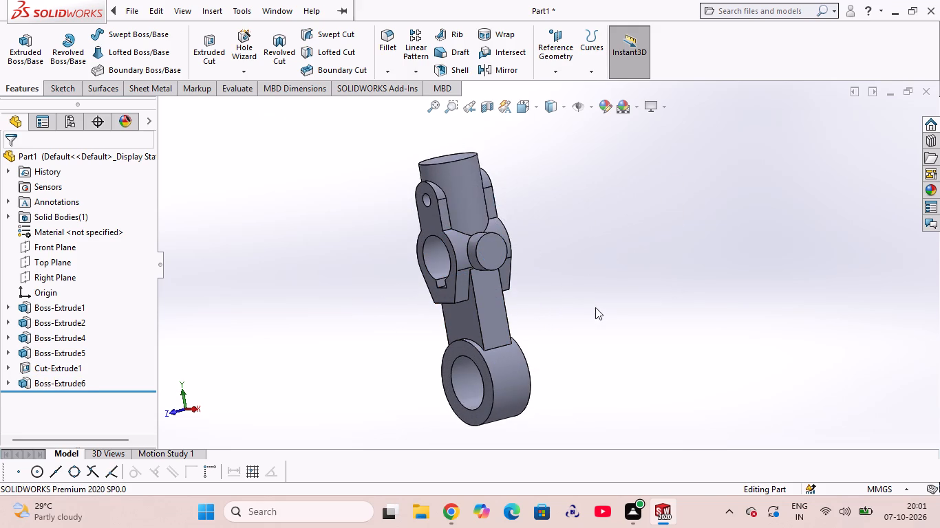
Start a new sketch on the flat end face of the 28 mm side boss, viewed normal to the face.
{"action": "left_click", "coordinate": [495, 258]}
{"action": "left_click", "coordinate": [557, 219]}
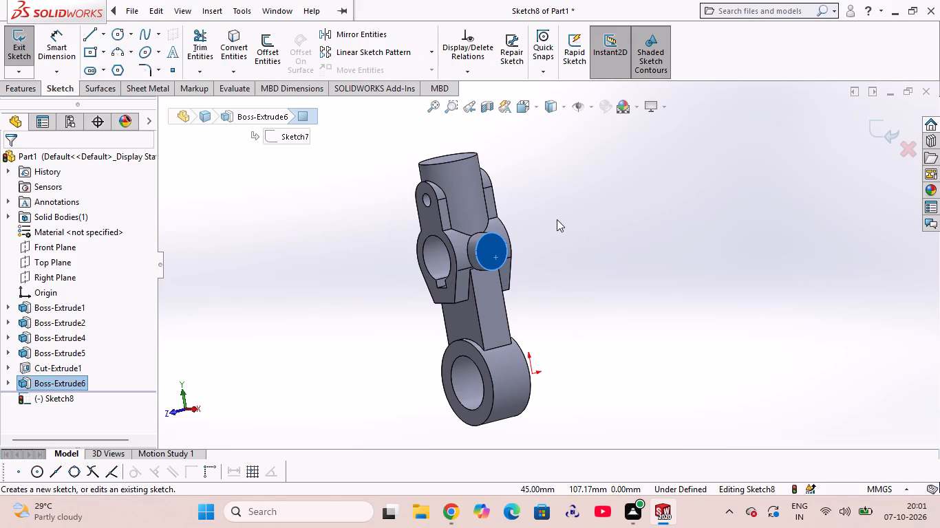
{"action": "key", "text": "ctrl+8"}
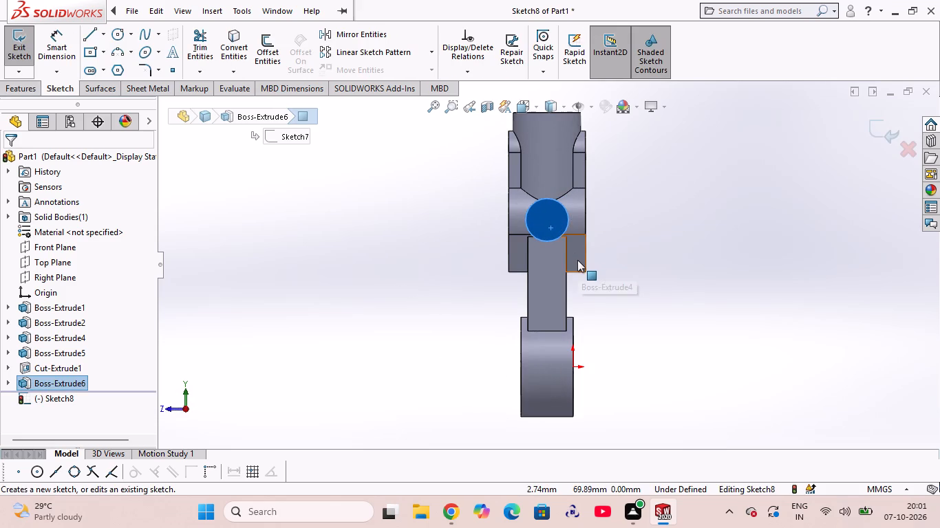
{"action": "scroll", "coordinate": [577, 260], "scroll_direction": "up", "scroll_amount": 1}
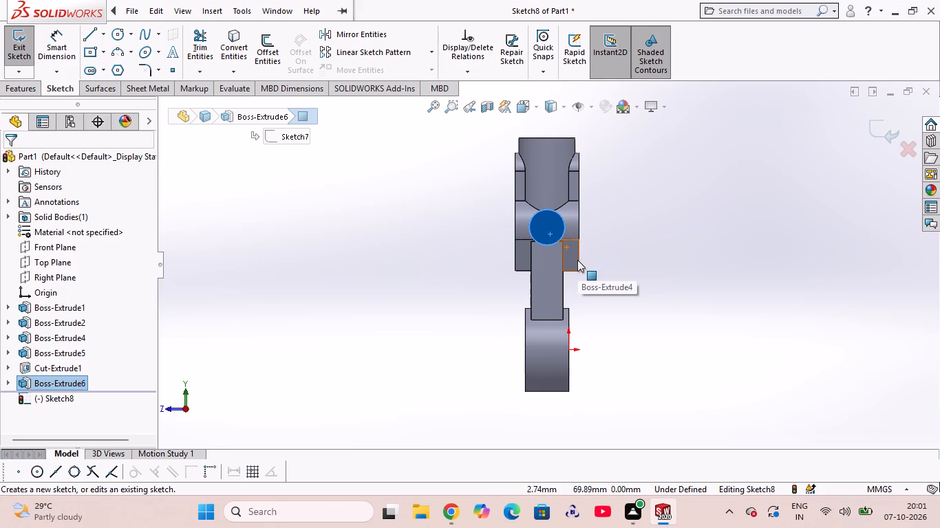
{"action": "left_click", "coordinate": [645, 208]}
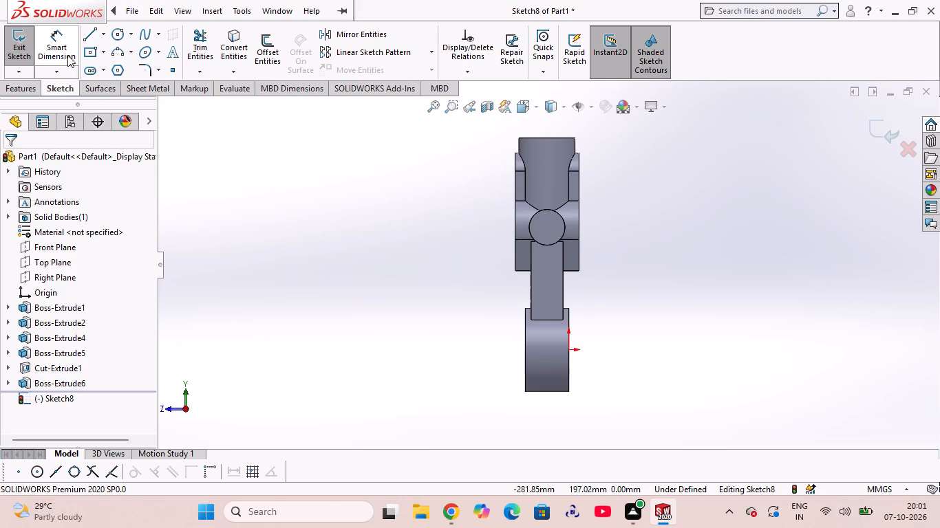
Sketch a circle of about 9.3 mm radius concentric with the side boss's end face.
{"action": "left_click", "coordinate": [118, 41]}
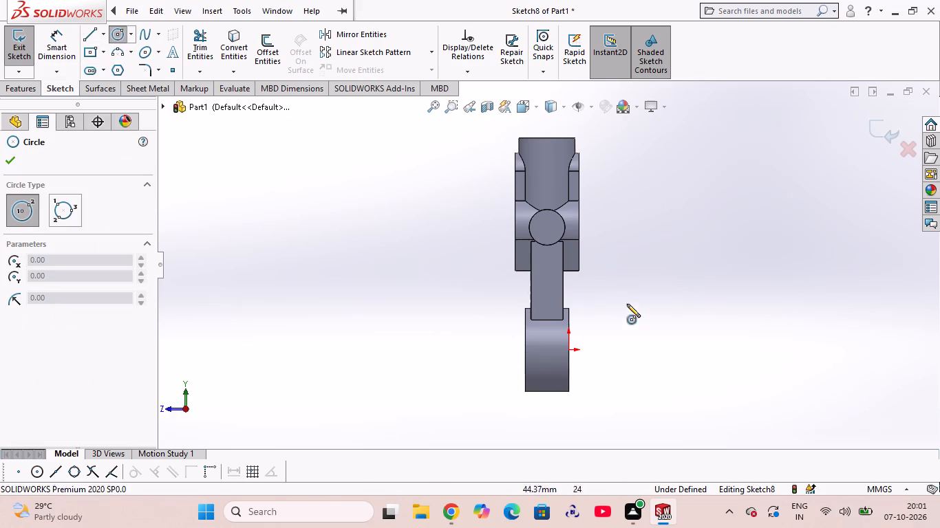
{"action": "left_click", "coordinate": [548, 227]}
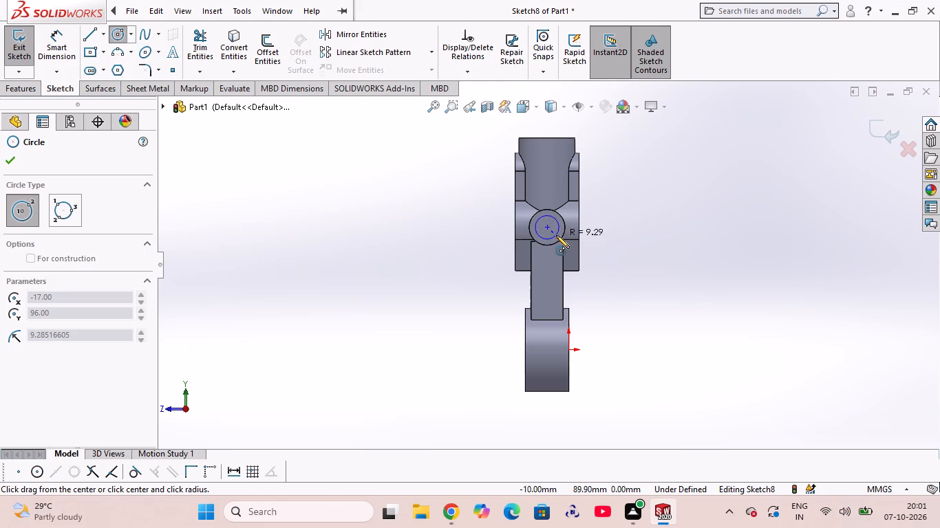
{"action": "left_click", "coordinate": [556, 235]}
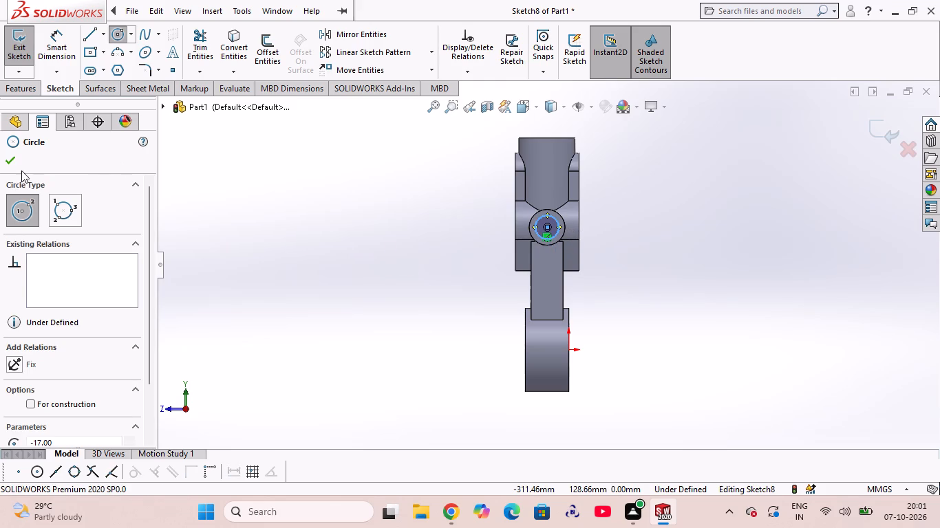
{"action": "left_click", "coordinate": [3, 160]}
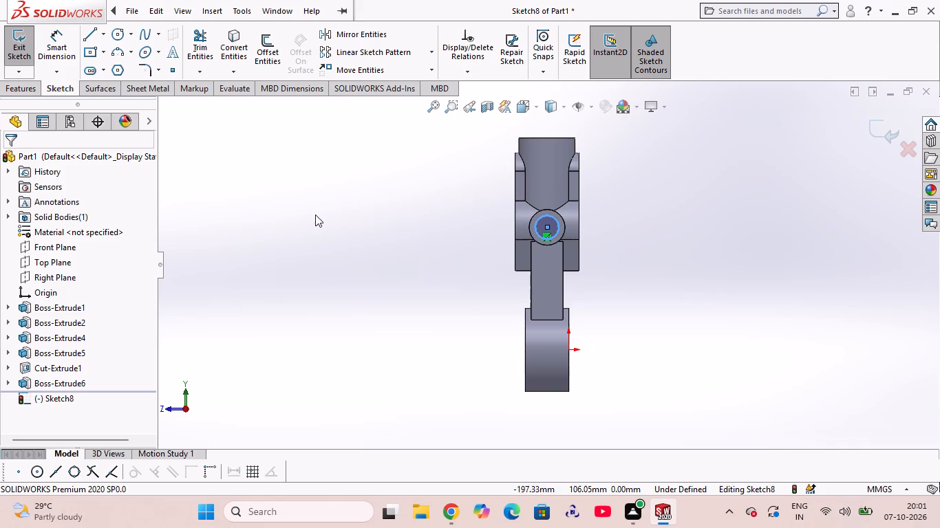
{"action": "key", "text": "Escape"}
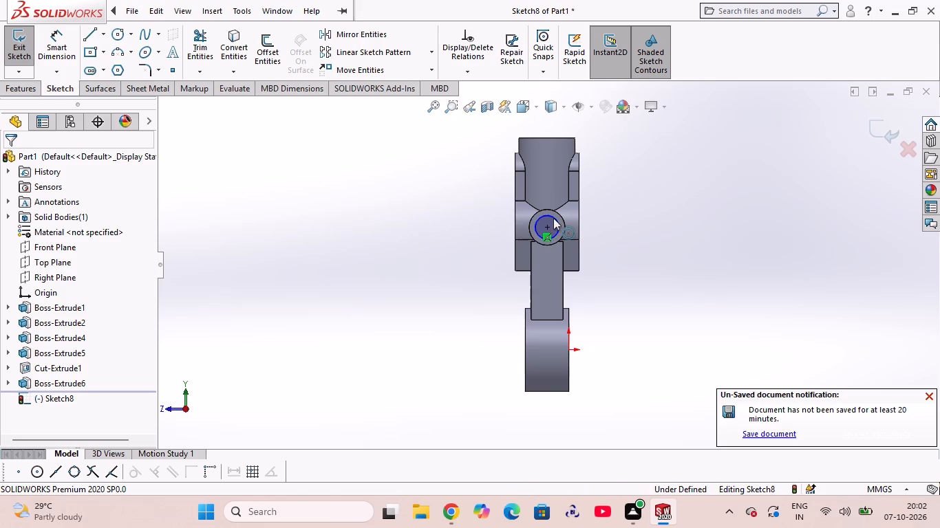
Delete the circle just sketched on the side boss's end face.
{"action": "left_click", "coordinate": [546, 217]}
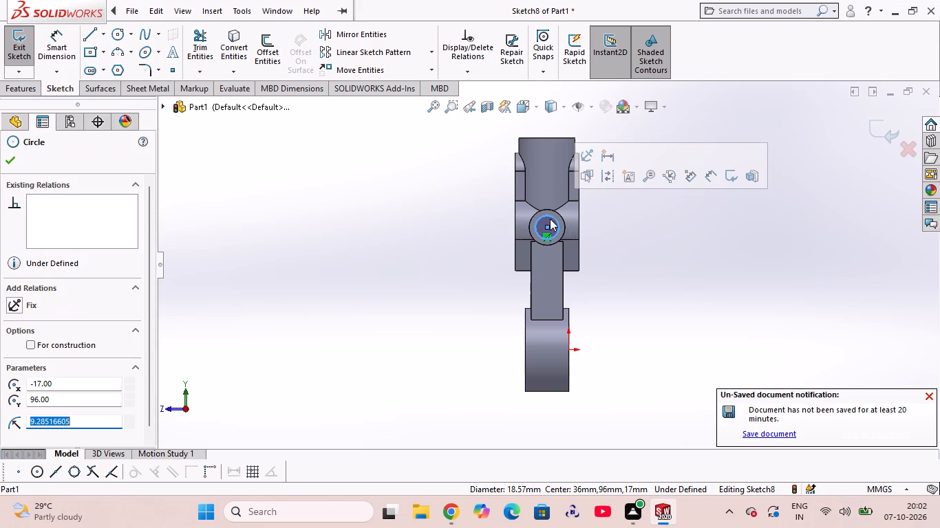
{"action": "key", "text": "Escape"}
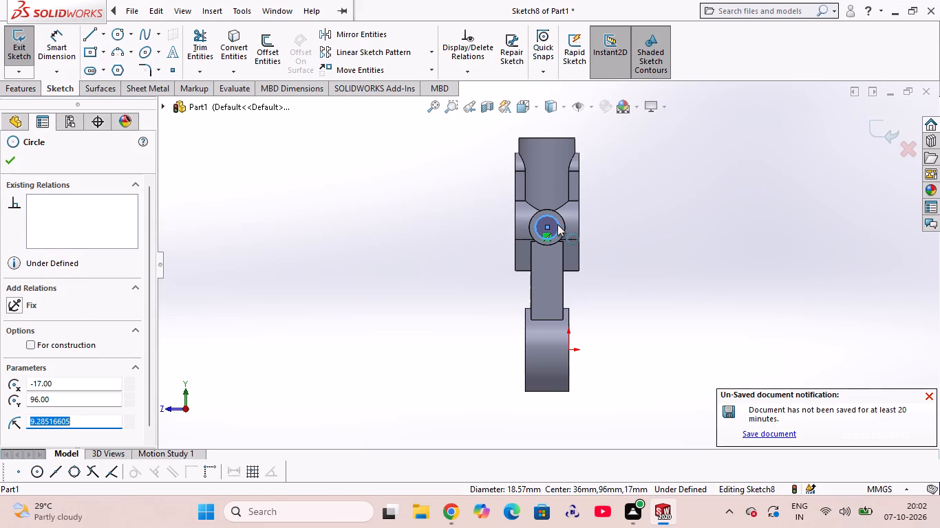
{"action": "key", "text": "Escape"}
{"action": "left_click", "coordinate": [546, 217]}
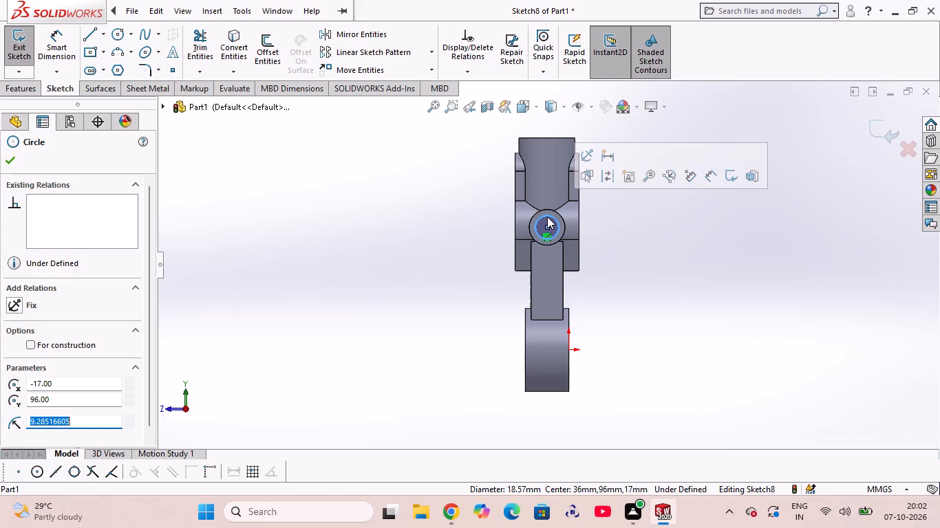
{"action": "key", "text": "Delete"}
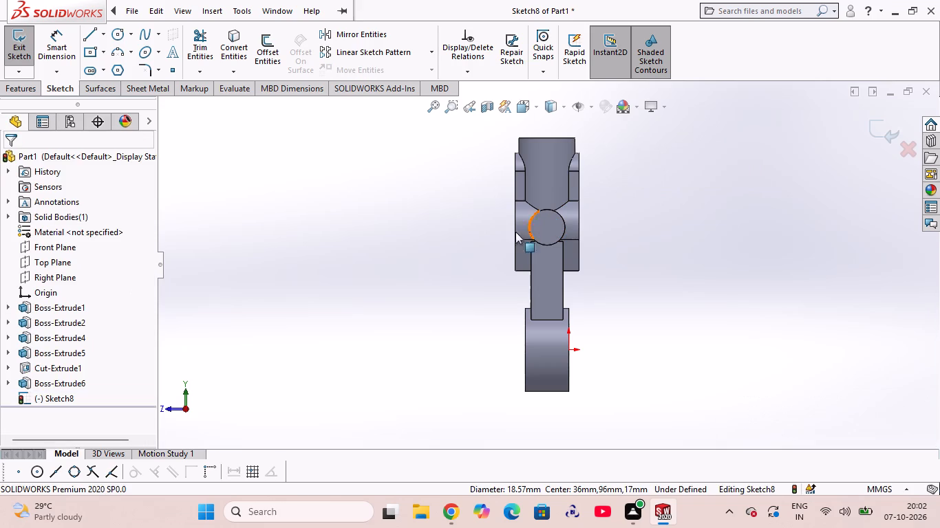
Examine the lever from all sides, checking how the side boss meets the head, arm and upper cylinder.
{"action": "middle_click_drag", "start_coordinate": [435, 245], "coordinate": [559, 311]}
{"action": "scroll", "coordinate": [445, 251], "scroll_direction": "up", "scroll_amount": 1}
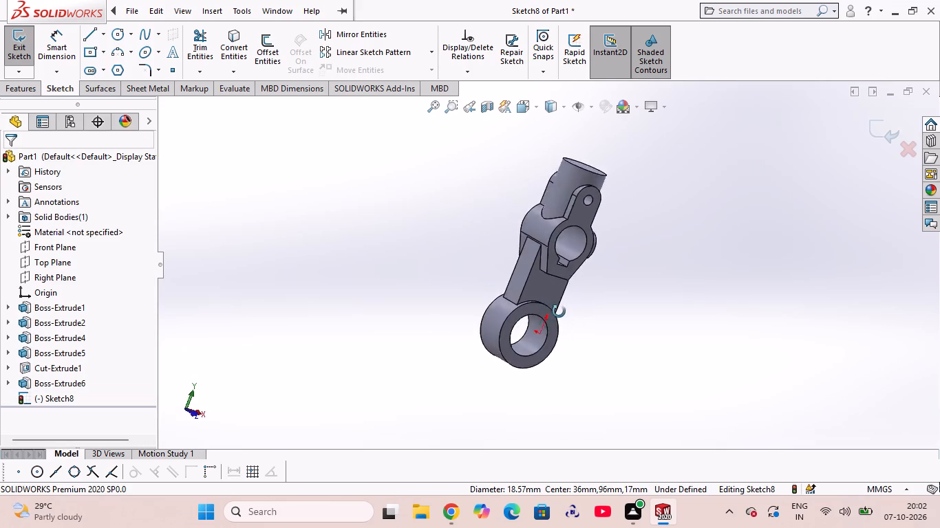
{"action": "middle_click_drag", "start_coordinate": [559, 311], "coordinate": [642, 327]}
{"action": "scroll", "coordinate": [584, 236], "scroll_direction": "down", "scroll_amount": 2}
{"action": "scroll", "coordinate": [558, 249], "scroll_direction": "up", "scroll_amount": 2}
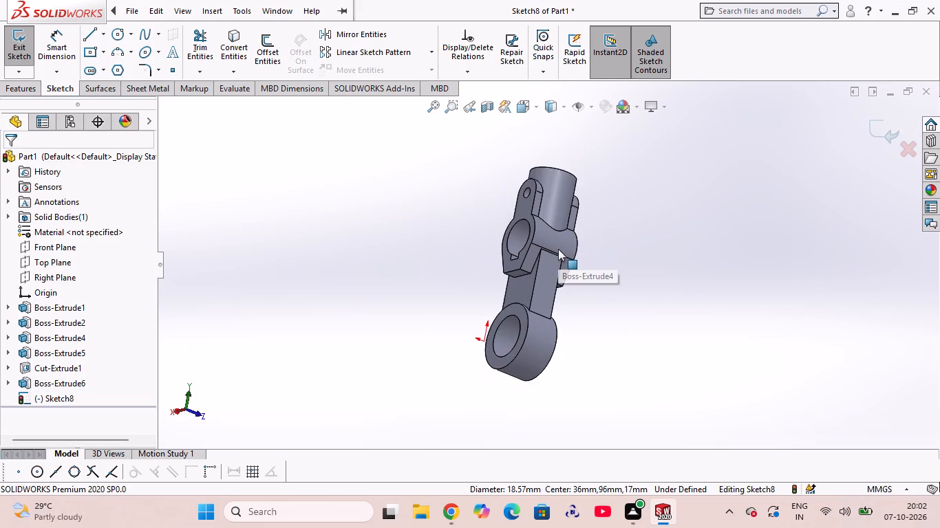
{"action": "scroll", "coordinate": [558, 249], "scroll_direction": "down", "scroll_amount": 3}
{"action": "scroll", "coordinate": [559, 291], "scroll_direction": "up", "scroll_amount": 4}
{"action": "scroll", "coordinate": [559, 291], "scroll_direction": "down", "scroll_amount": 5}
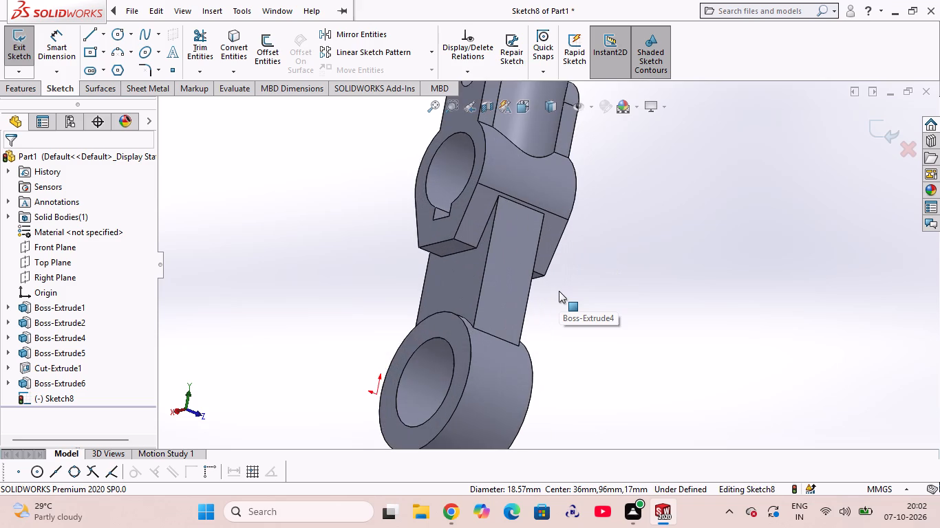
{"action": "middle_click_drag", "start_coordinate": [568, 371], "coordinate": [588, 343]}
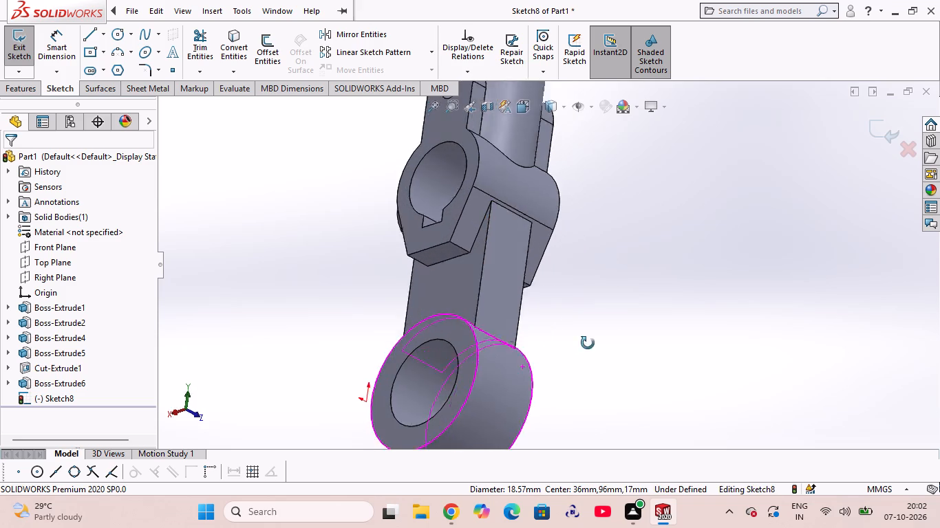
{"action": "middle_click_drag", "start_coordinate": [588, 343], "coordinate": [784, 276]}
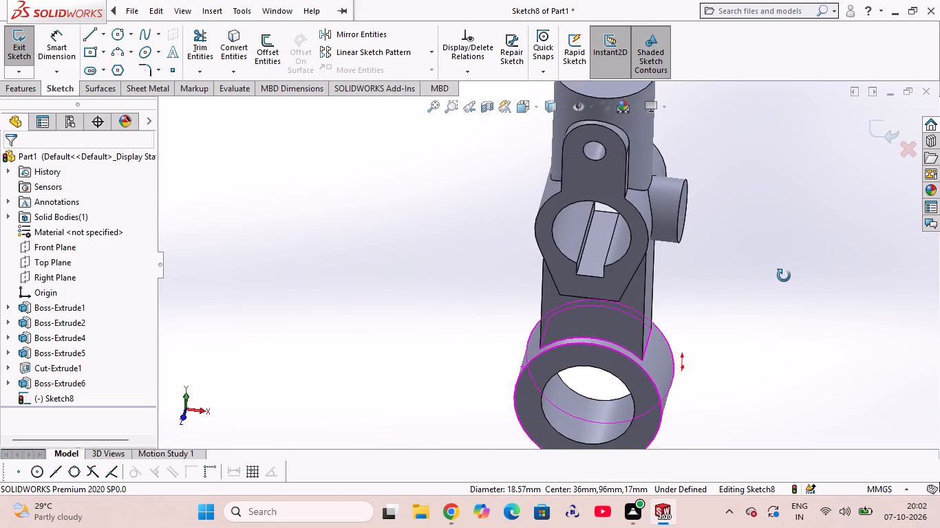
{"action": "middle_click_drag", "start_coordinate": [784, 276], "coordinate": [731, 259]}
{"action": "middle_click_drag", "start_coordinate": [723, 256], "coordinate": [712, 406]}
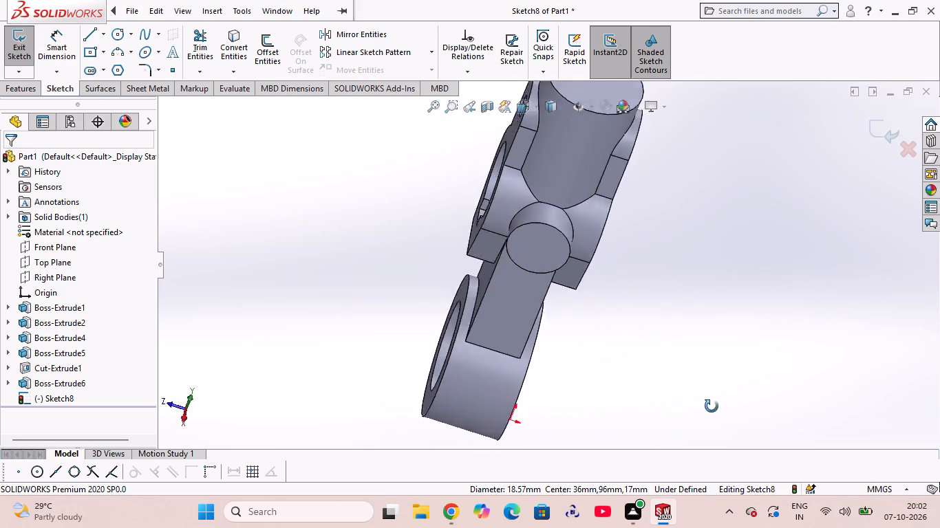
{"action": "middle_click_drag", "start_coordinate": [712, 406], "coordinate": [816, 399]}
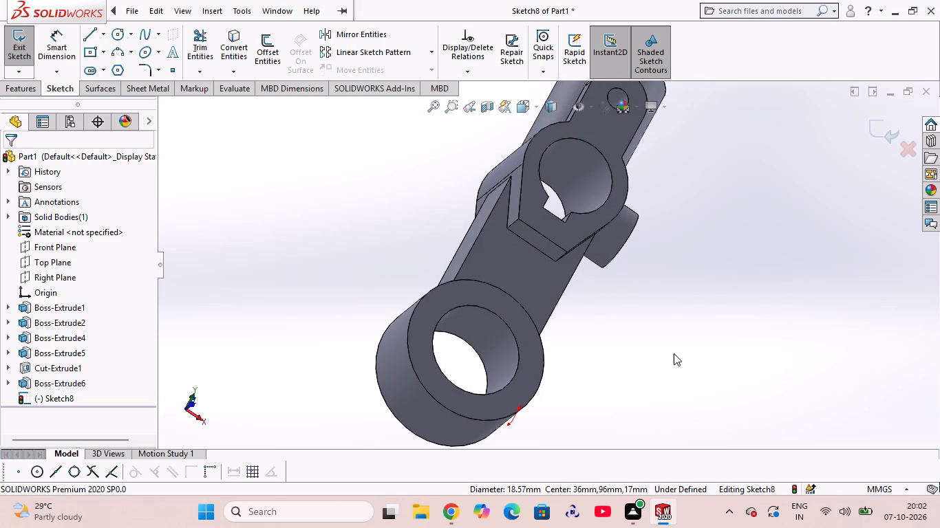
{"action": "scroll", "coordinate": [645, 353], "scroll_direction": "up", "scroll_amount": 3}
{"action": "middle_click_drag", "start_coordinate": [682, 229], "coordinate": [642, 247]}
{"action": "scroll", "coordinate": [682, 229], "scroll_direction": "up", "scroll_amount": 1}
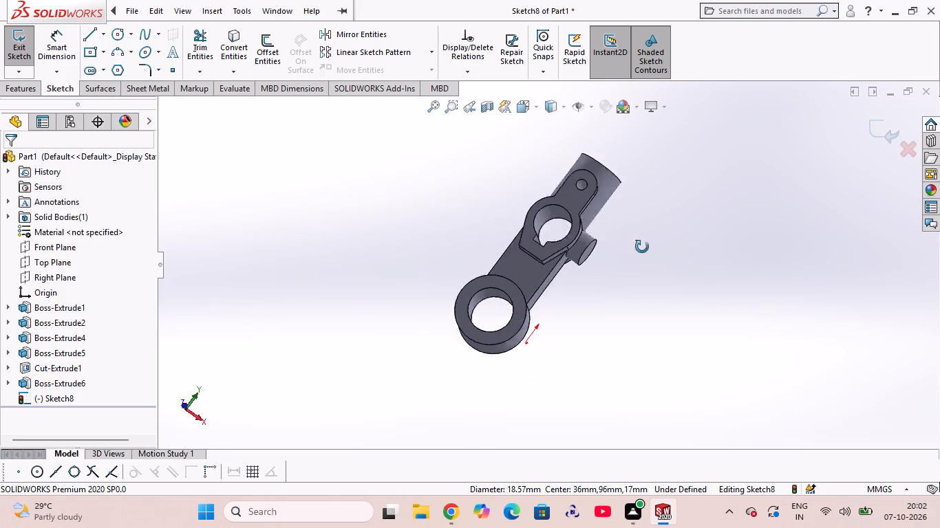
{"action": "middle_click_drag", "start_coordinate": [642, 247], "coordinate": [531, 243]}
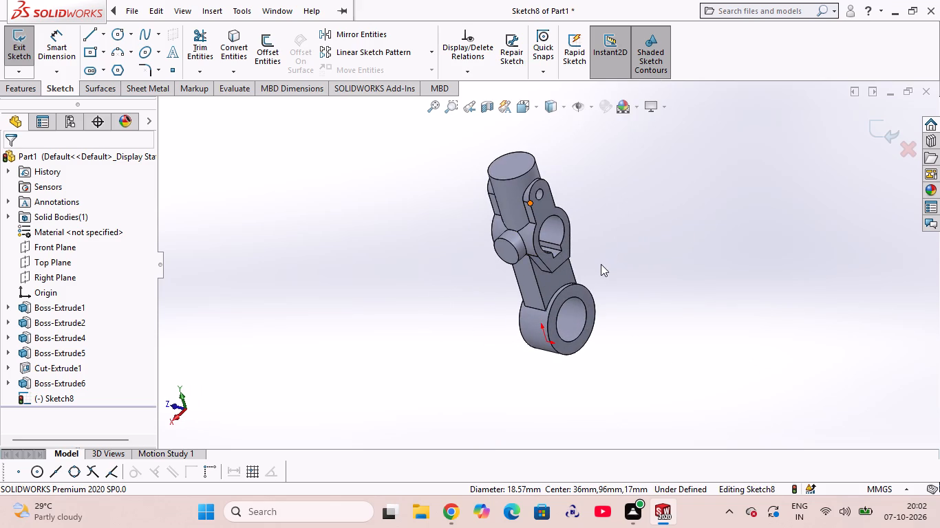
{"action": "scroll", "coordinate": [601, 264], "scroll_direction": "up", "scroll_amount": 1}
{"action": "scroll", "coordinate": [601, 264], "scroll_direction": "down", "scroll_amount": 2}
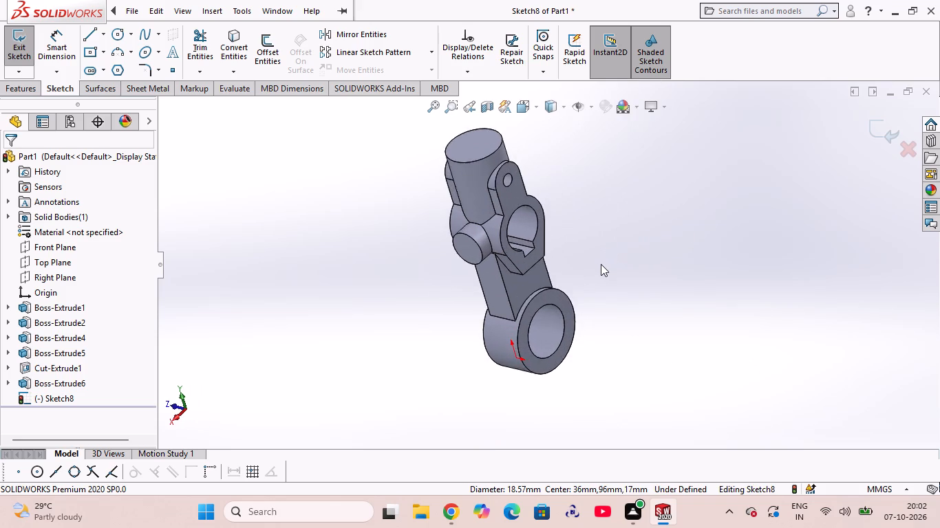
{"action": "scroll", "coordinate": [601, 264], "scroll_direction": "down", "scroll_amount": 1}
{"action": "scroll", "coordinate": [601, 264], "scroll_direction": "up", "scroll_amount": 2}
{"action": "middle_click_drag", "start_coordinate": [413, 245], "coordinate": [461, 221]}
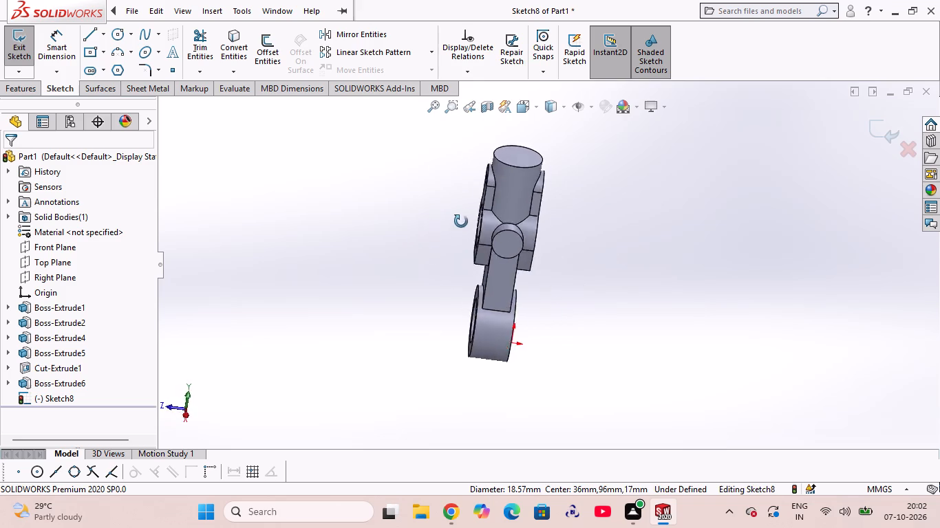
{"action": "middle_click_drag", "start_coordinate": [461, 221], "coordinate": [632, 307]}
{"action": "middle_click_drag", "start_coordinate": [632, 307], "coordinate": [493, 261]}
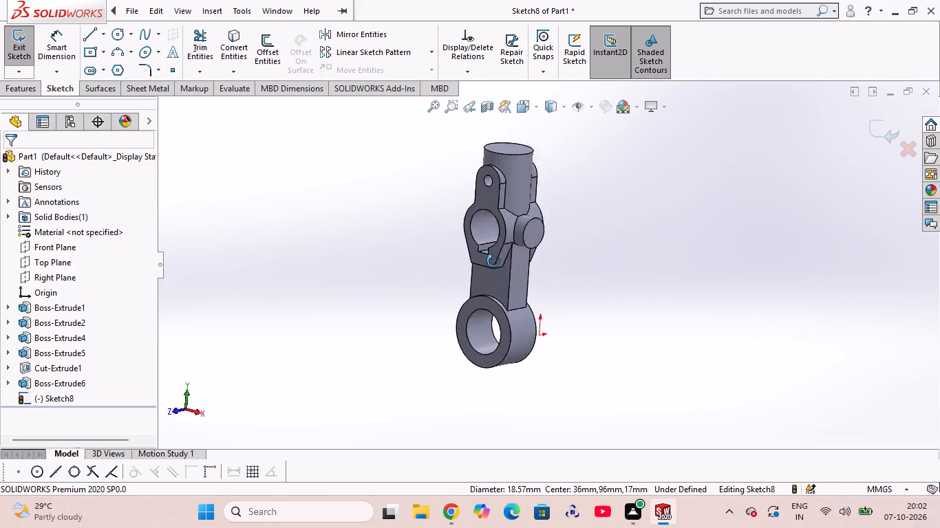
{"action": "middle_click_drag", "start_coordinate": [493, 261], "coordinate": [451, 245]}
{"action": "scroll", "coordinate": [524, 172], "scroll_direction": "down", "scroll_amount": 2}
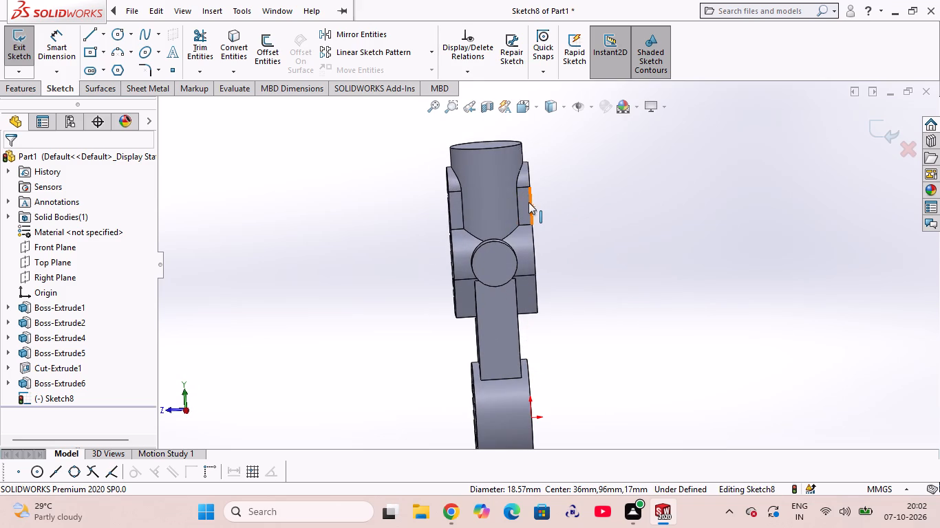
{"action": "left_click", "coordinate": [485, 221]}
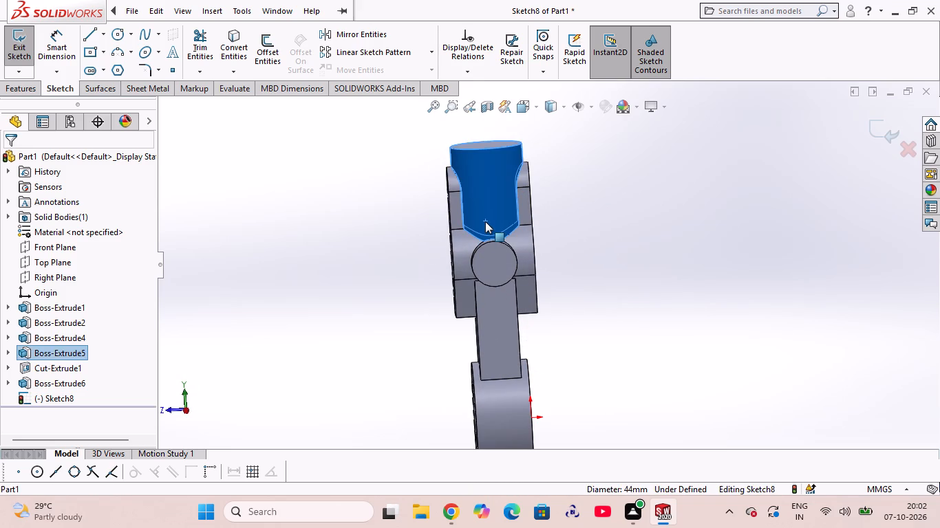
Examine the lever's individual features from several sides, selecting faces of the arm, keyed head, side boss, upper cylinder and lower ring.
{"action": "left_click", "coordinate": [500, 312]}
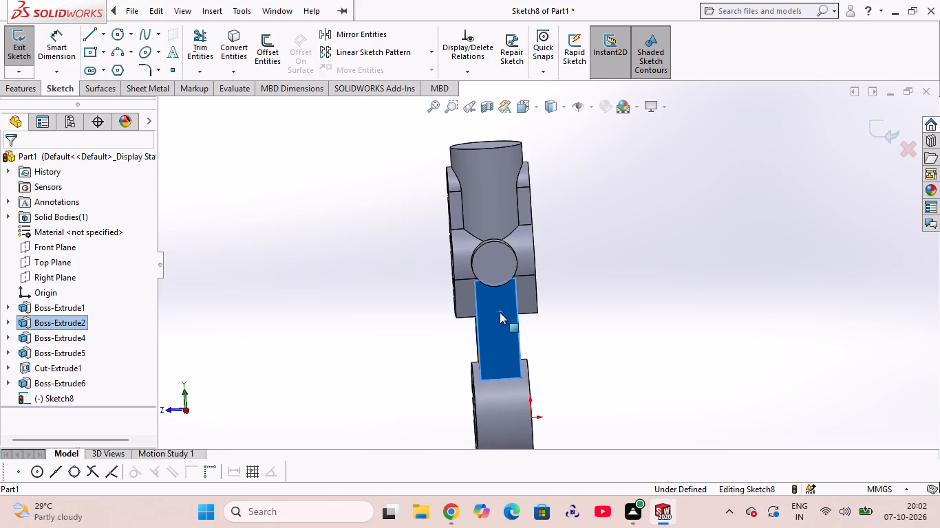
{"action": "left_click", "coordinate": [506, 406]}
{"action": "left_click", "coordinate": [579, 330]}
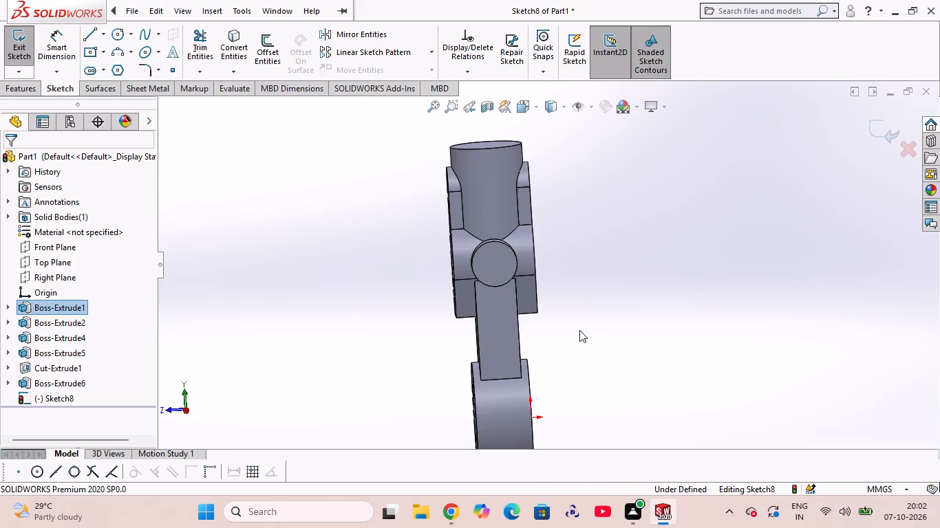
{"action": "scroll", "coordinate": [555, 258], "scroll_direction": "down", "scroll_amount": 1}
{"action": "middle_click_drag", "start_coordinate": [555, 257], "coordinate": [503, 267]}
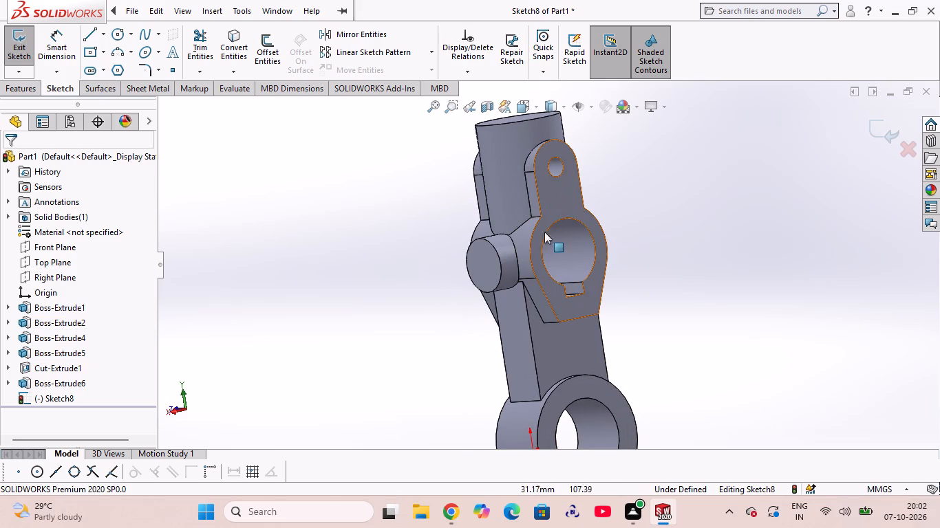
{"action": "left_click", "coordinate": [560, 207]}
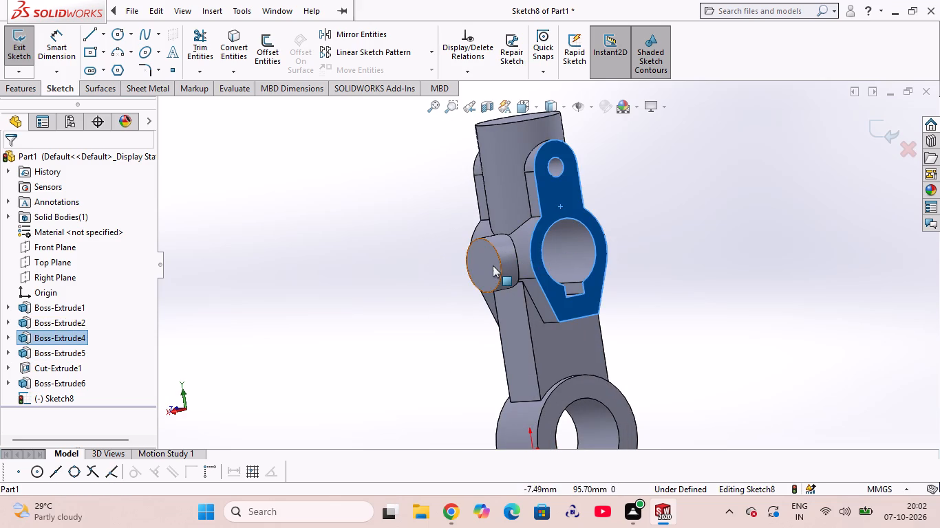
{"action": "left_click", "coordinate": [491, 265]}
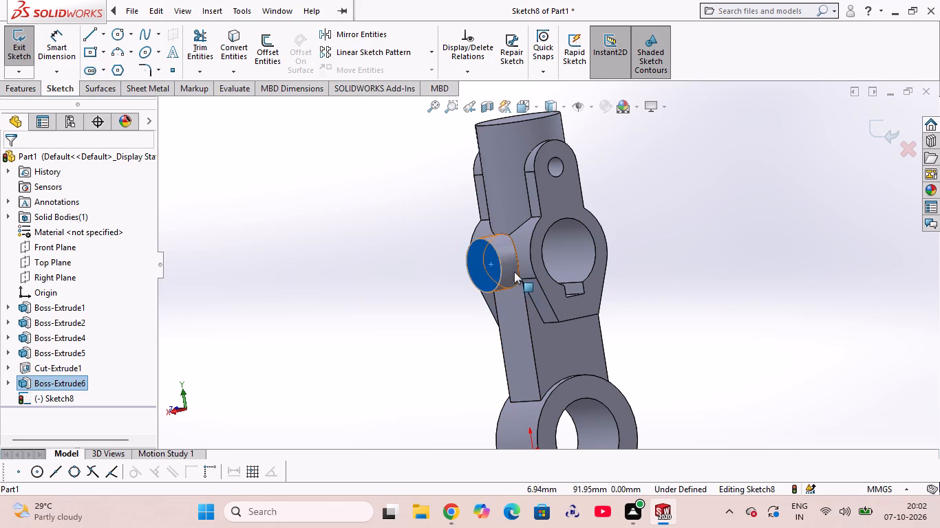
{"action": "left_click", "coordinate": [514, 272]}
{"action": "left_click", "coordinate": [650, 225]}
{"action": "middle_click_drag", "start_coordinate": [425, 307], "coordinate": [520, 306]}
{"action": "left_click", "coordinate": [535, 263]}
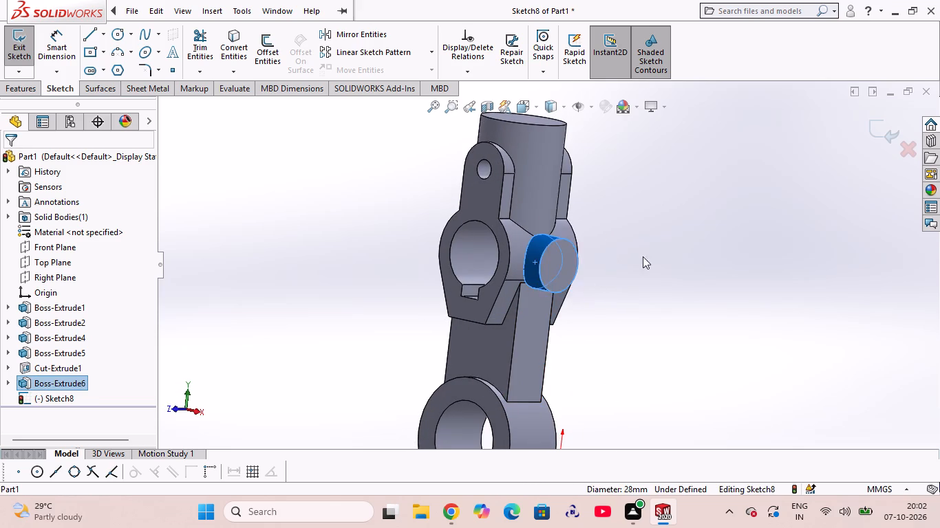
{"action": "left_click", "coordinate": [648, 253]}
{"action": "left_click", "coordinate": [572, 274]}
{"action": "scroll", "coordinate": [650, 250], "scroll_direction": "up", "scroll_amount": 1}
{"action": "left_click", "coordinate": [648, 248]}
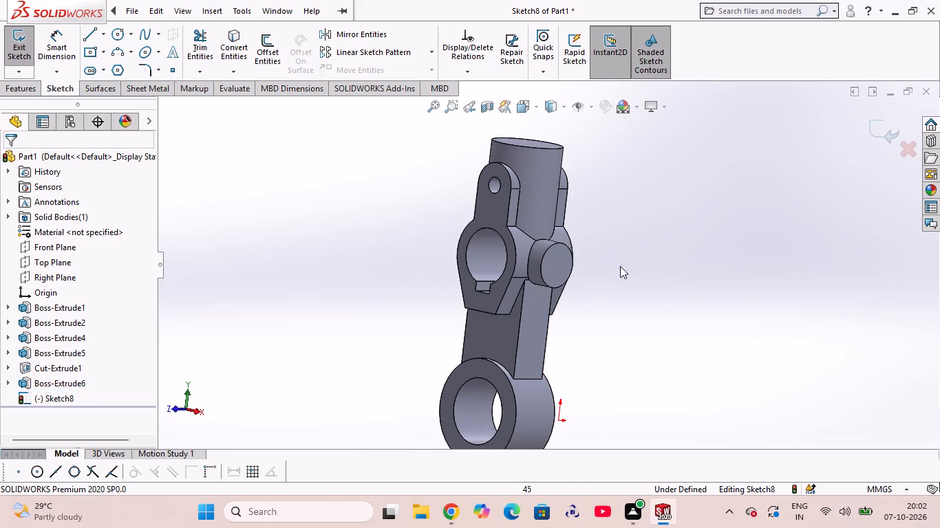
{"action": "left_click", "coordinate": [507, 331]}
{"action": "left_click", "coordinate": [553, 329]}
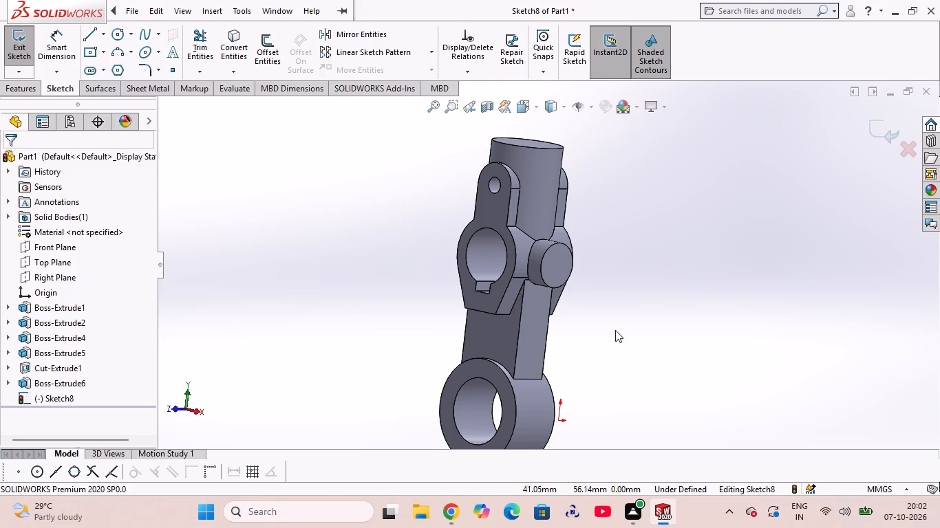
{"action": "left_click", "coordinate": [538, 344]}
{"action": "left_click", "coordinate": [616, 327]}
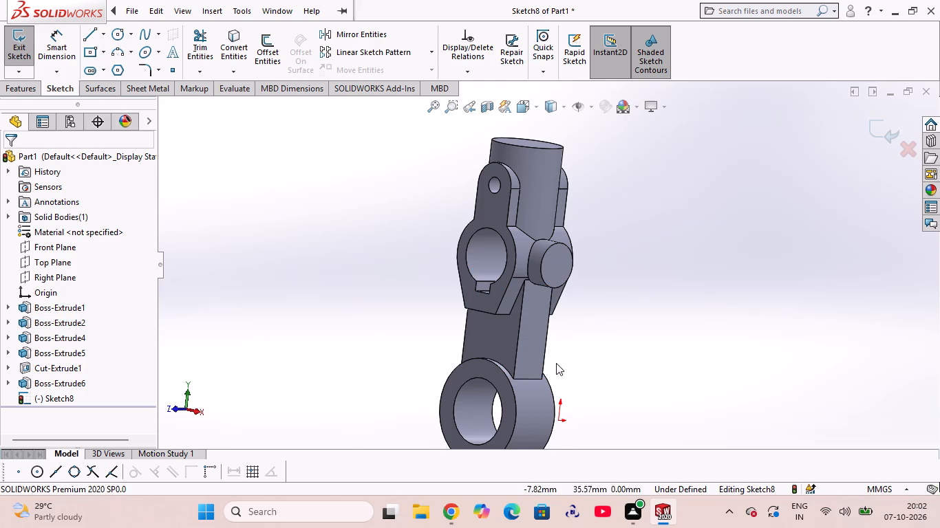
{"action": "scroll", "coordinate": [607, 310], "scroll_direction": "down", "scroll_amount": 1}
{"action": "scroll", "coordinate": [605, 320], "scroll_direction": "up", "scroll_amount": 3}
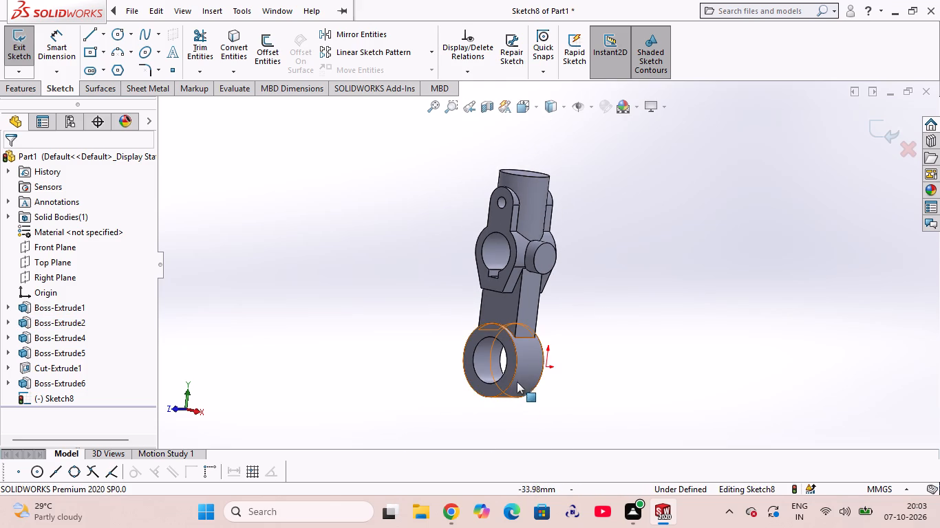
{"action": "left_click", "coordinate": [517, 379]}
{"action": "left_click", "coordinate": [659, 307]}
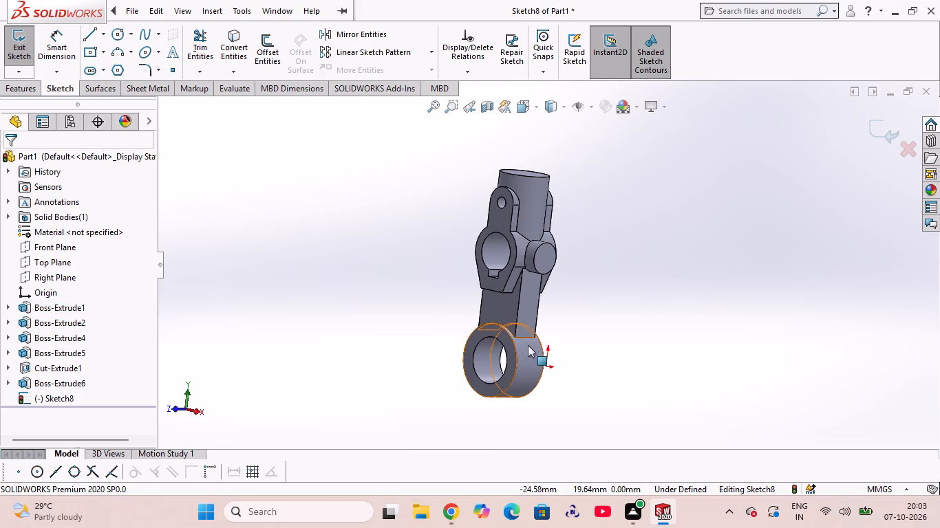
{"action": "left_click", "coordinate": [513, 364]}
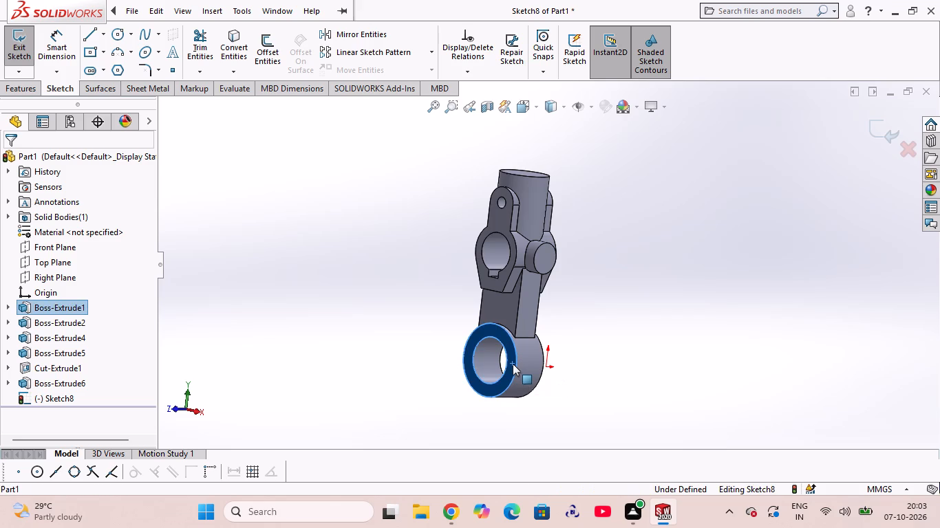
{"action": "left_click", "coordinate": [489, 353]}
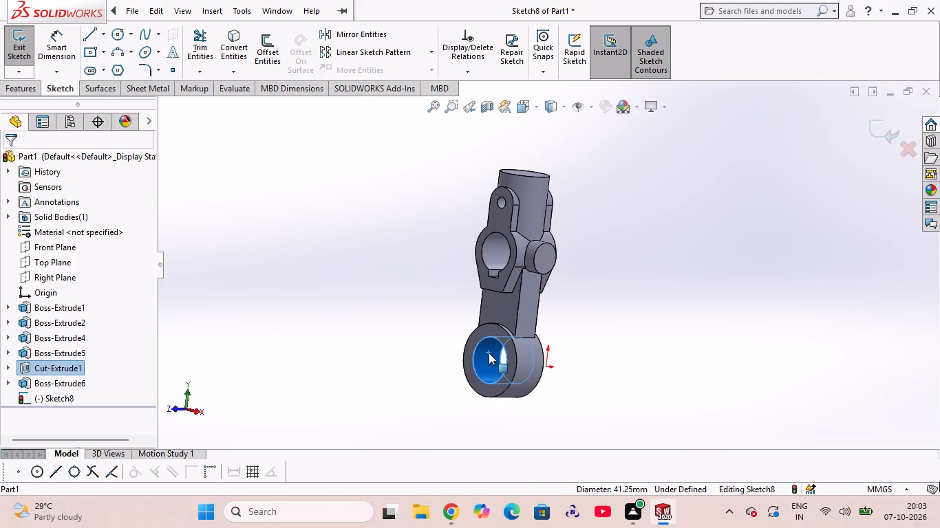
{"action": "middle_click_drag", "start_coordinate": [693, 311], "coordinate": [632, 334]}
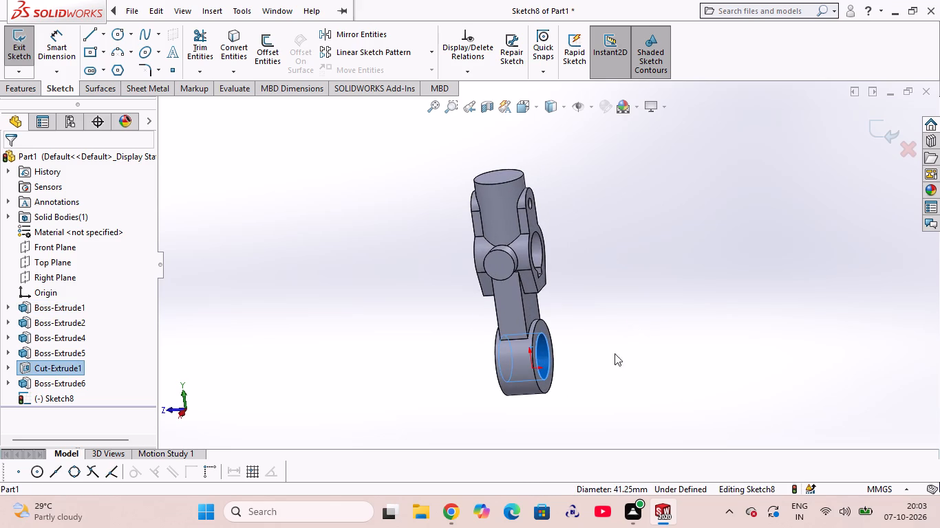
{"action": "left_click", "coordinate": [514, 320]}
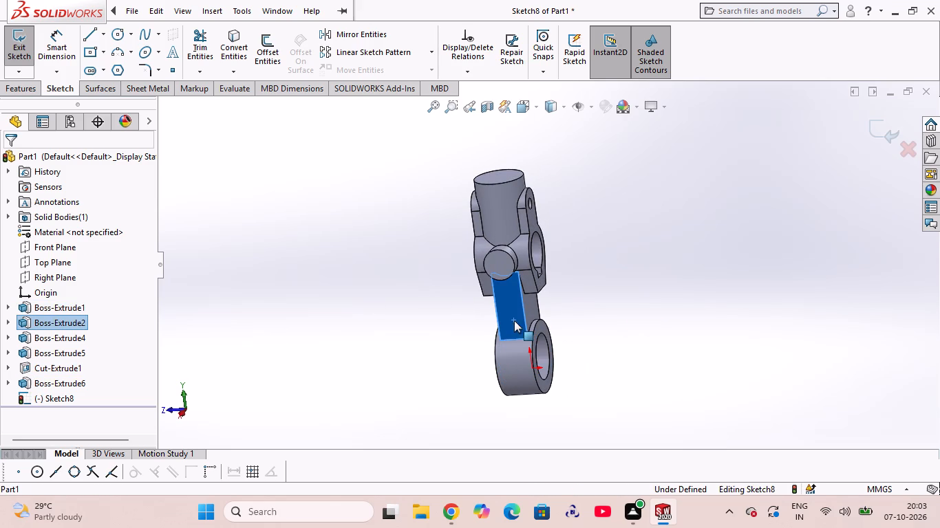
{"action": "left_click", "coordinate": [530, 313]}
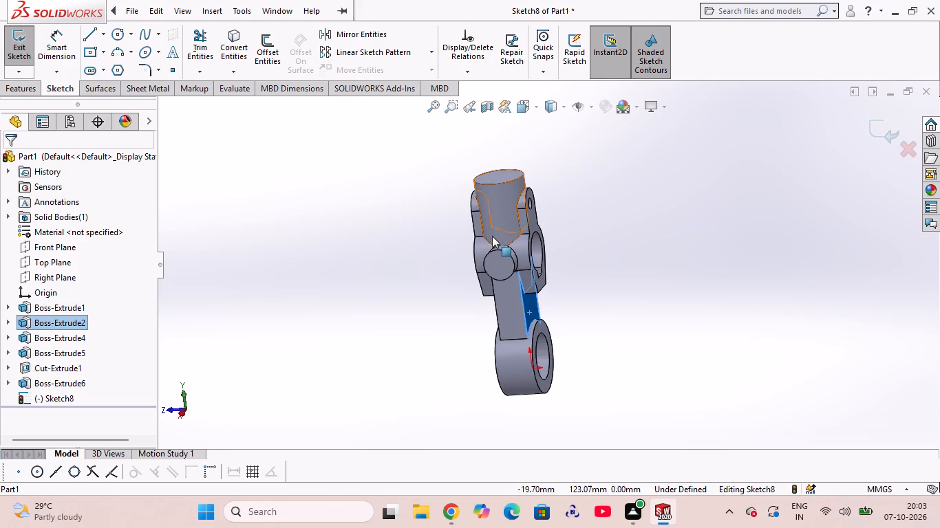
{"action": "left_click", "coordinate": [494, 257]}
{"action": "left_click", "coordinate": [495, 227]}
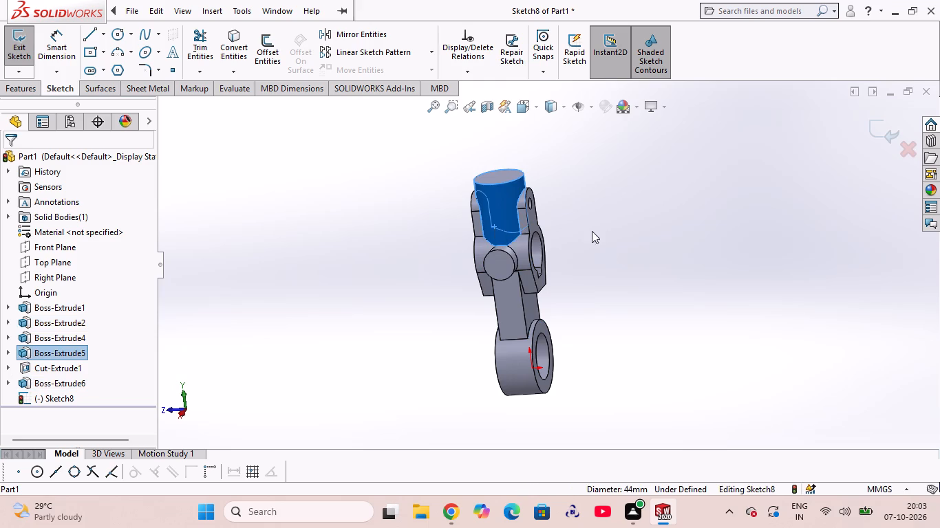
{"action": "left_click", "coordinate": [615, 226]}
{"action": "middle_click_drag", "start_coordinate": [634, 286], "coordinate": [568, 305]}
{"action": "left_click", "coordinate": [526, 265]}
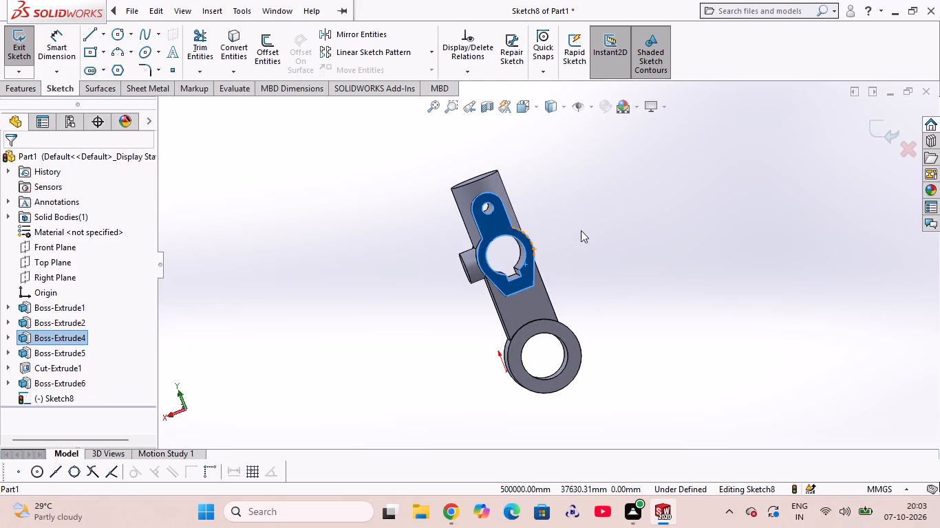
{"action": "left_click", "coordinate": [595, 225]}
{"action": "middle_click_drag", "start_coordinate": [508, 274], "coordinate": [530, 274]}
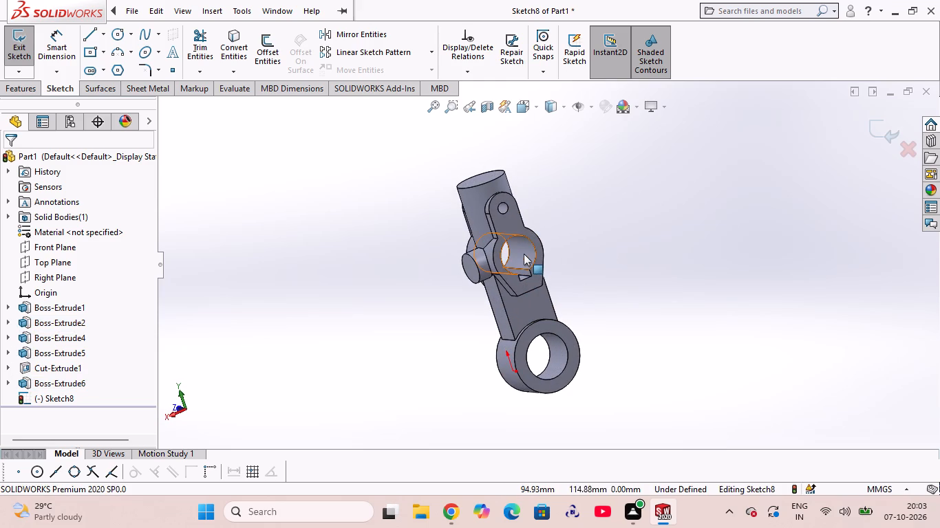
{"action": "left_click", "coordinate": [524, 254]}
{"action": "left_click", "coordinate": [658, 247]}
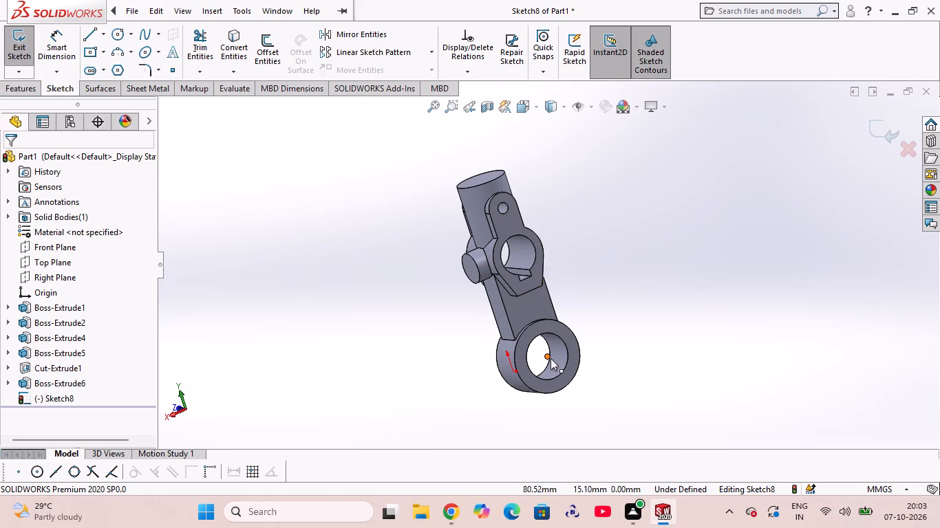
{"action": "left_click", "coordinate": [562, 358]}
{"action": "left_click", "coordinate": [649, 256]}
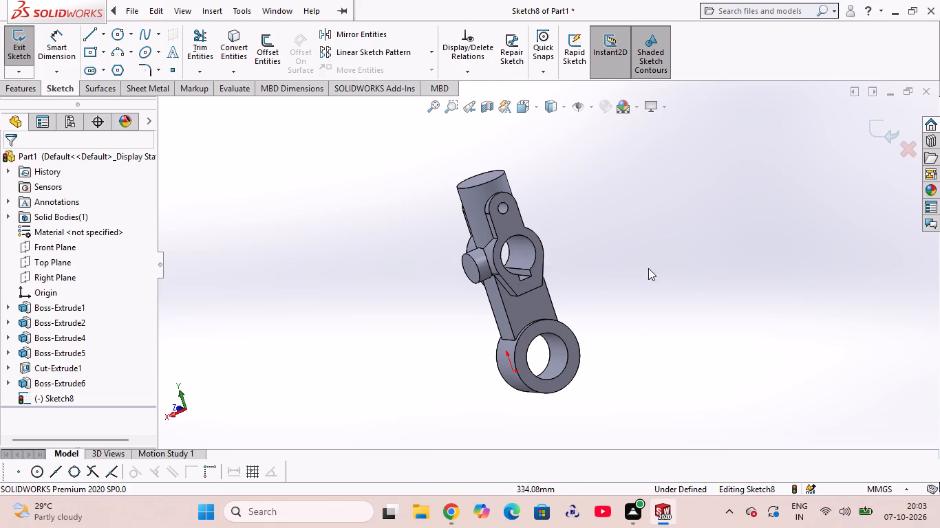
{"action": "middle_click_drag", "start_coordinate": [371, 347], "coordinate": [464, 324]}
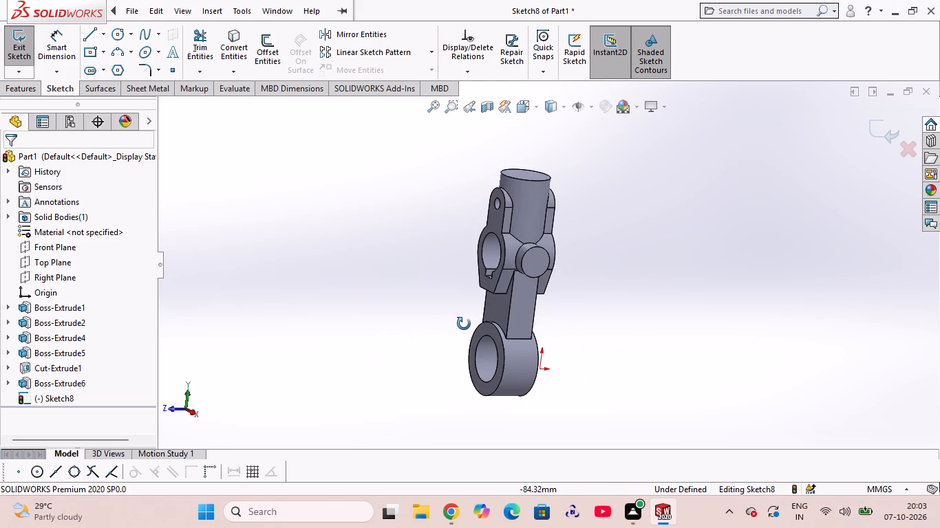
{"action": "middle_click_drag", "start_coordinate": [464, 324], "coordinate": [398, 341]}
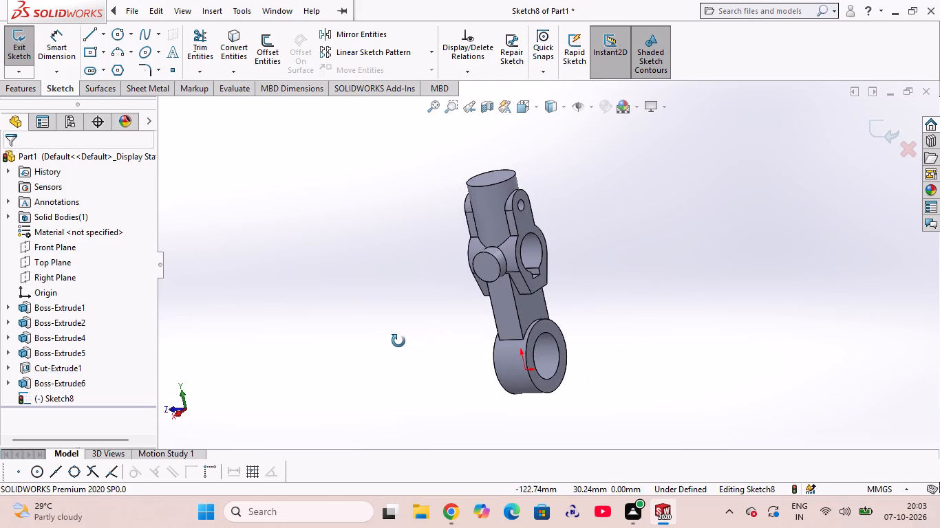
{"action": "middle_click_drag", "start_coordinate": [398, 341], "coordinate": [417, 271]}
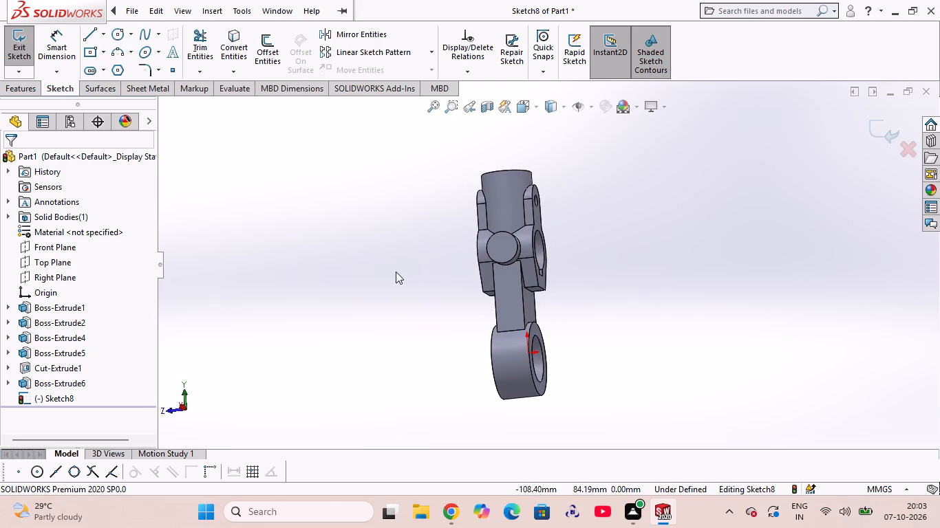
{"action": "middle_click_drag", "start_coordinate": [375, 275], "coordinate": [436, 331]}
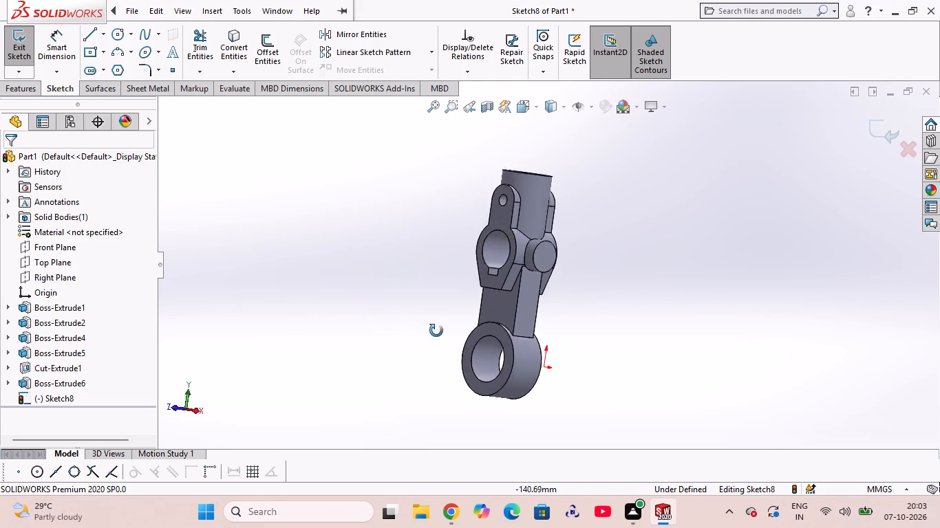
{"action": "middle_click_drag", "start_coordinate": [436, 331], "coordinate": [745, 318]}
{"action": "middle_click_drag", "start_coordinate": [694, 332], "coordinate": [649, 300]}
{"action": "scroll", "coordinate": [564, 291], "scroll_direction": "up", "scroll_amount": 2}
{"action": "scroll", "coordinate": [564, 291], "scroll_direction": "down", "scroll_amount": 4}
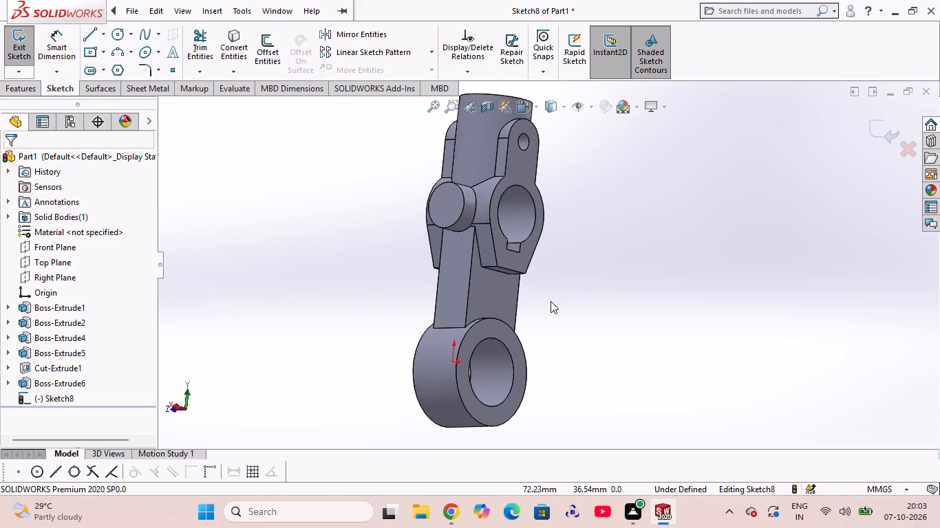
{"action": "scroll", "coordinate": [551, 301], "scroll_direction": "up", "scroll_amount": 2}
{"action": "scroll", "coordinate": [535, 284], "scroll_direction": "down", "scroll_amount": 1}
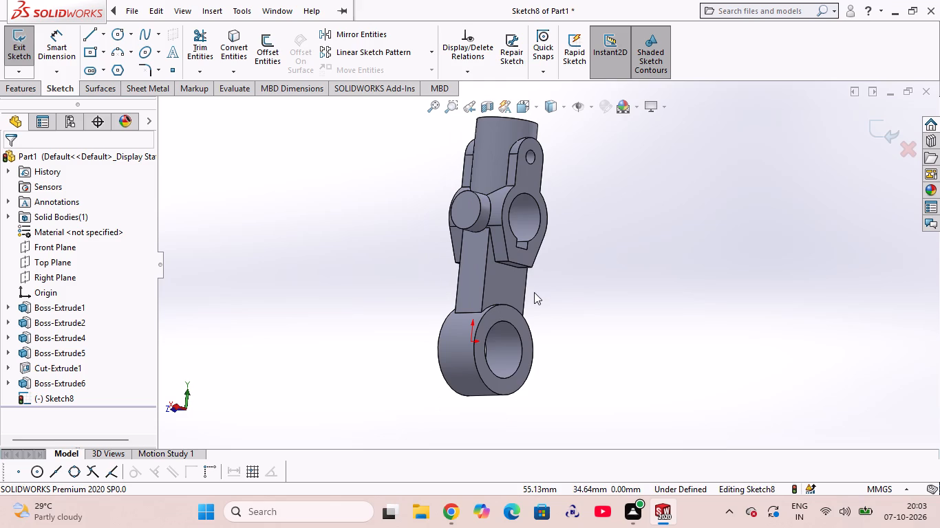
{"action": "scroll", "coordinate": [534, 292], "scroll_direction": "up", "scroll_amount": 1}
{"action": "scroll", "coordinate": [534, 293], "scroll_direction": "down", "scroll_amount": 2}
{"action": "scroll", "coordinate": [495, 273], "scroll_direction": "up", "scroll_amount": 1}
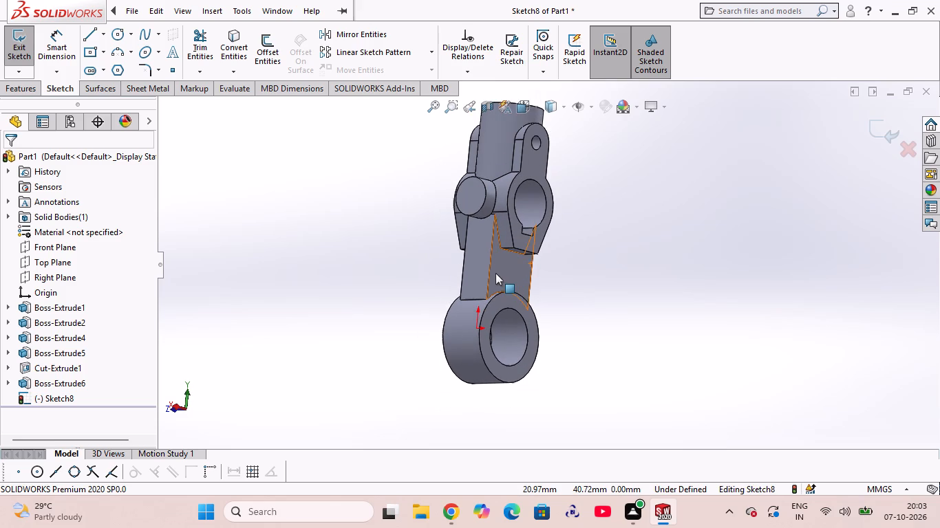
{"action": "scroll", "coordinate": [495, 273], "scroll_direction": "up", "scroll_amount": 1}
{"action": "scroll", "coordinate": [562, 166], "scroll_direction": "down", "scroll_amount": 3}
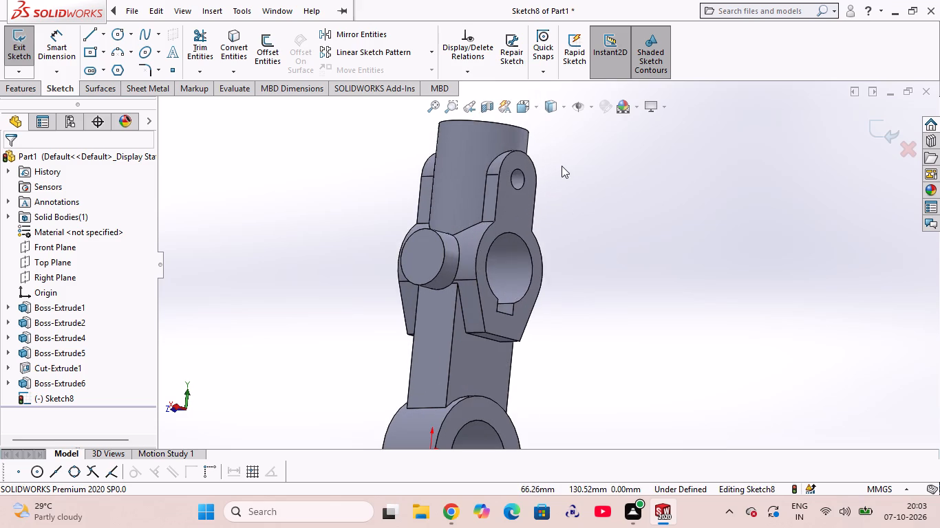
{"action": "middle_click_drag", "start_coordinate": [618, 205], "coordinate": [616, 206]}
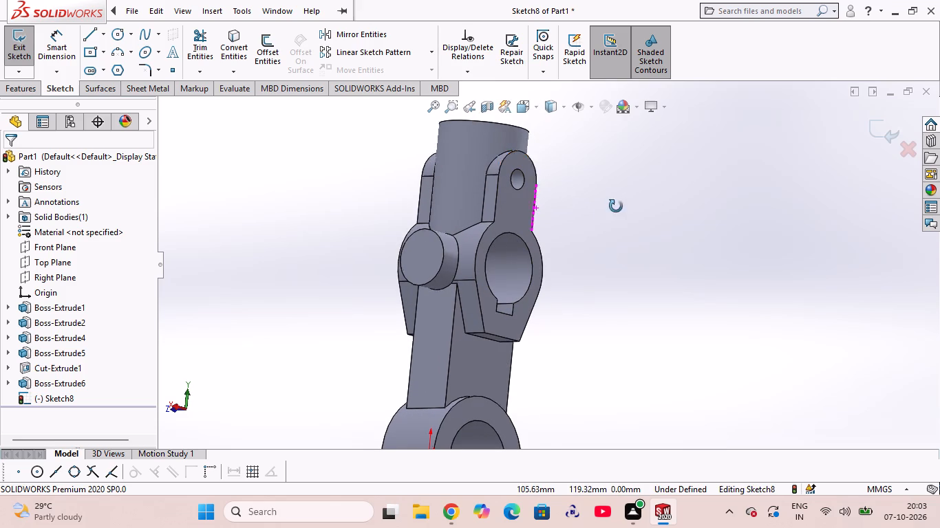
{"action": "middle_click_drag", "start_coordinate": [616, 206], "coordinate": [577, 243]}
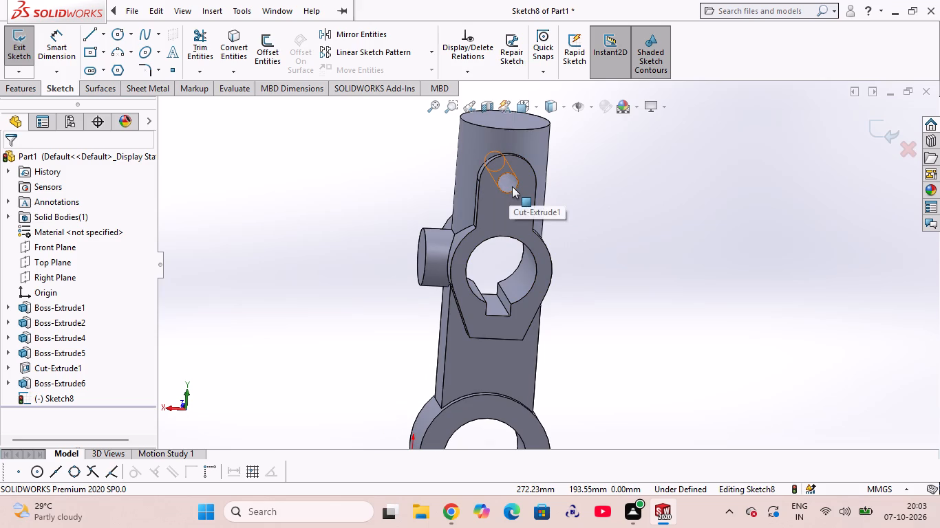
Exit the empty sketch on the side boss's end face and return to the feature modelling tools.
{"action": "left_click", "coordinate": [29, 85]}
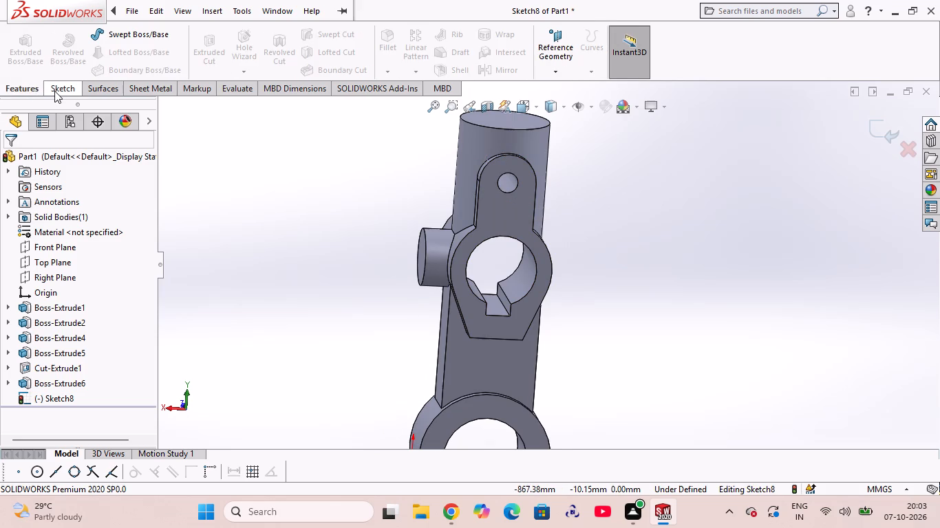
{"action": "left_click", "coordinate": [54, 91]}
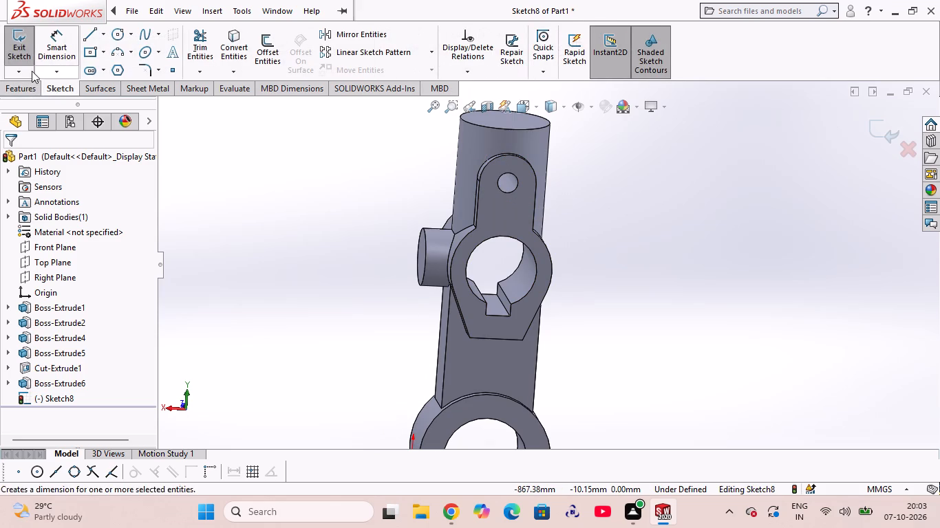
{"action": "left_click", "coordinate": [20, 47]}
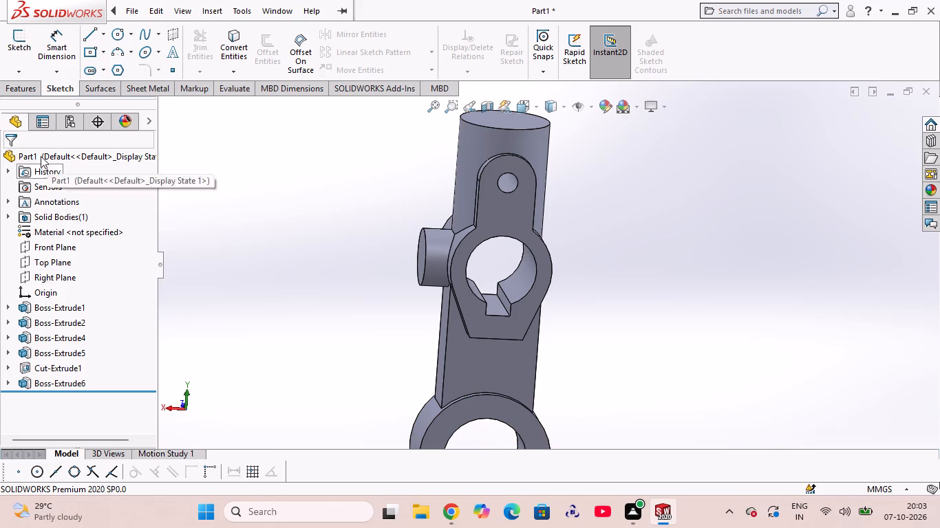
{"action": "left_click", "coordinate": [16, 87]}
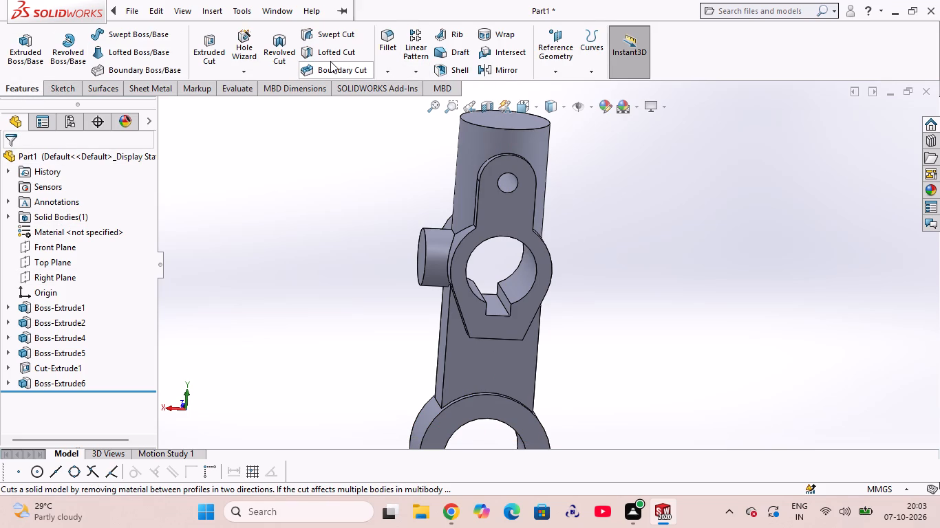
Start a Thread feature on the circular edge of the small hole in the head's upper lug.
{"action": "left_click", "coordinate": [243, 71]}
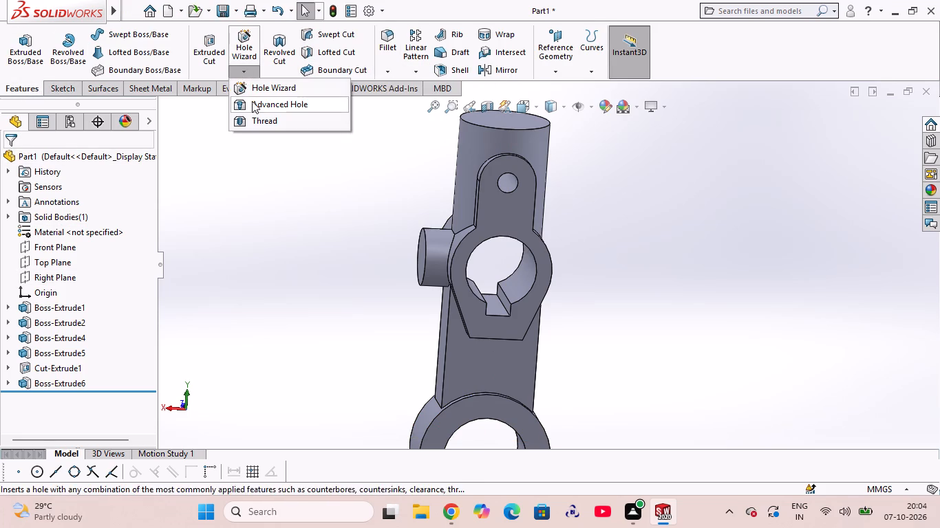
{"action": "left_click", "coordinate": [256, 115]}
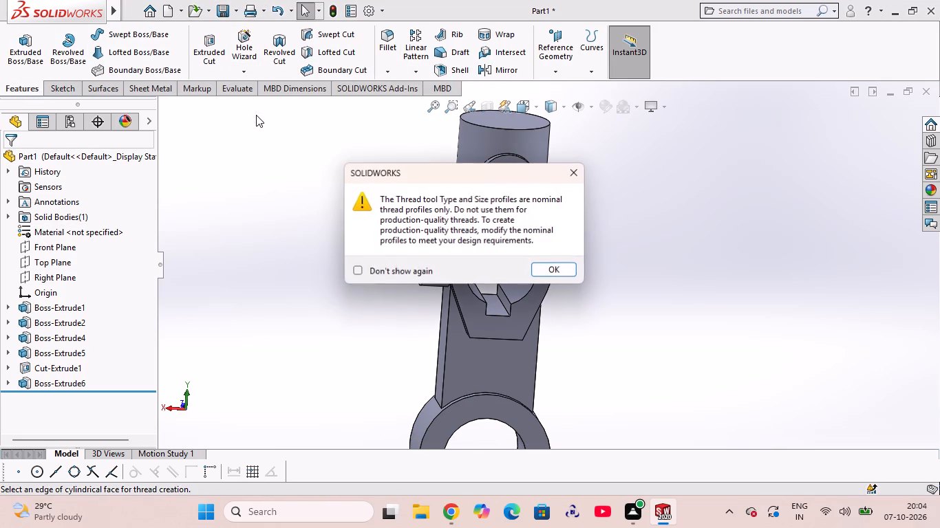
{"action": "left_click", "coordinate": [559, 269]}
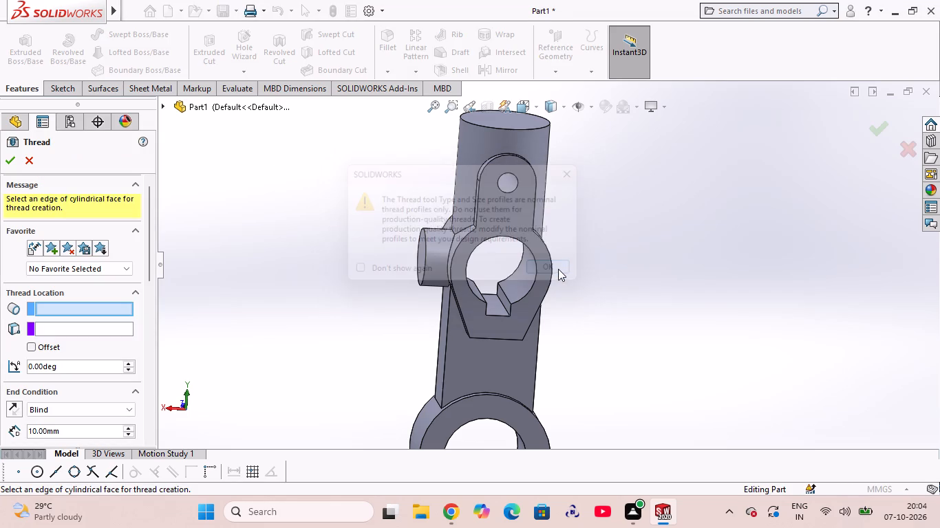
{"action": "left_click", "coordinate": [92, 312]}
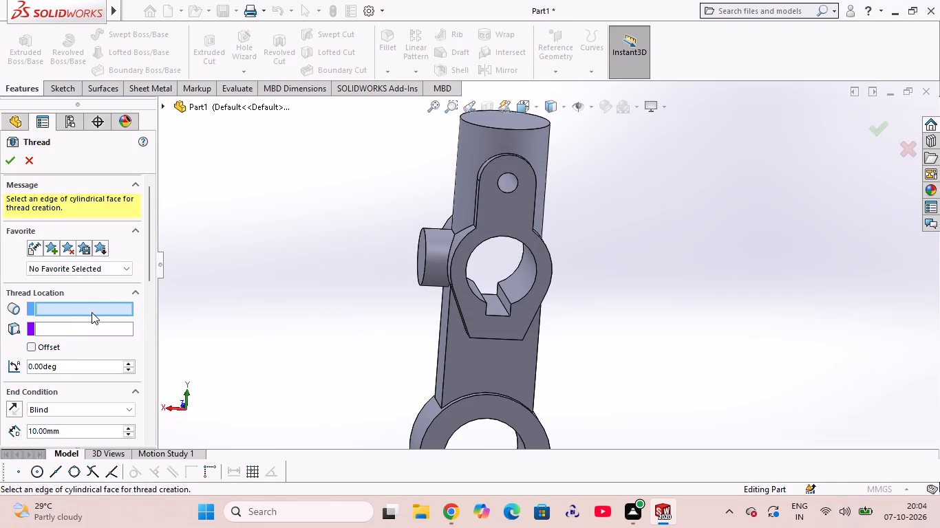
{"action": "left_click", "coordinate": [507, 194]}
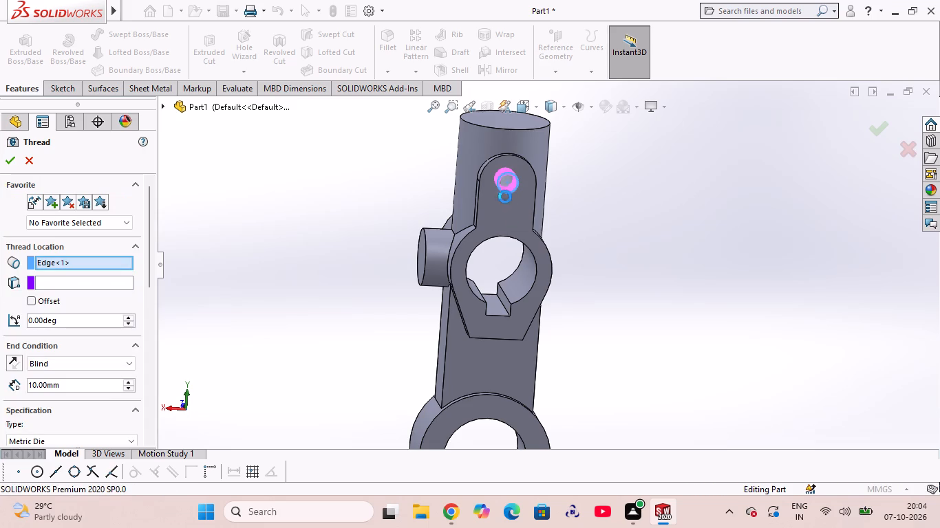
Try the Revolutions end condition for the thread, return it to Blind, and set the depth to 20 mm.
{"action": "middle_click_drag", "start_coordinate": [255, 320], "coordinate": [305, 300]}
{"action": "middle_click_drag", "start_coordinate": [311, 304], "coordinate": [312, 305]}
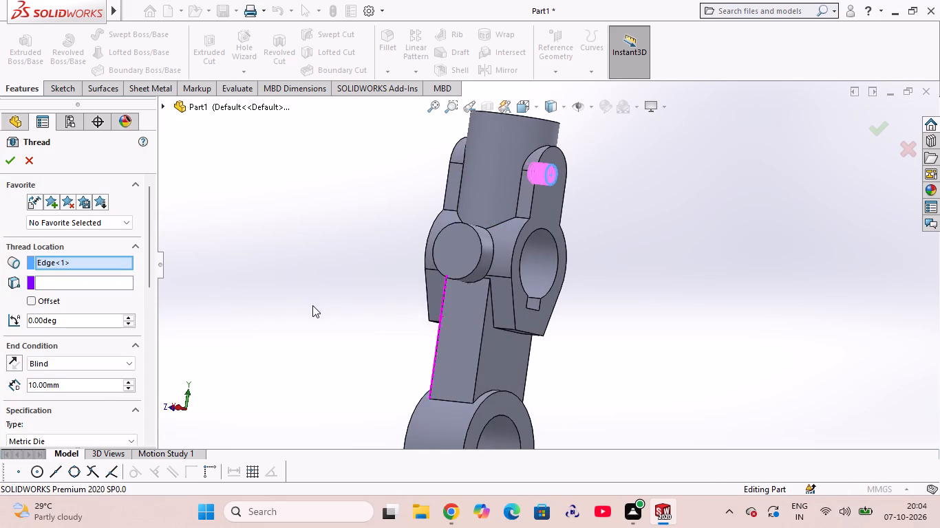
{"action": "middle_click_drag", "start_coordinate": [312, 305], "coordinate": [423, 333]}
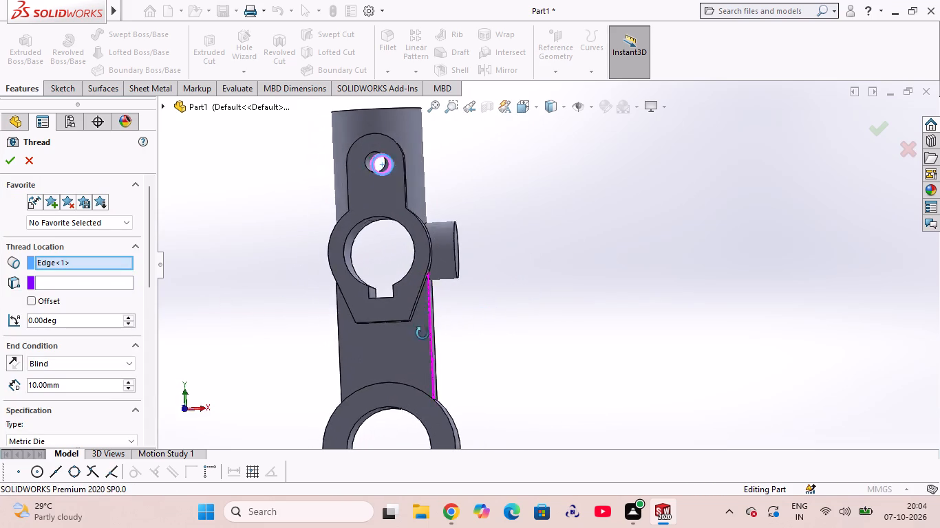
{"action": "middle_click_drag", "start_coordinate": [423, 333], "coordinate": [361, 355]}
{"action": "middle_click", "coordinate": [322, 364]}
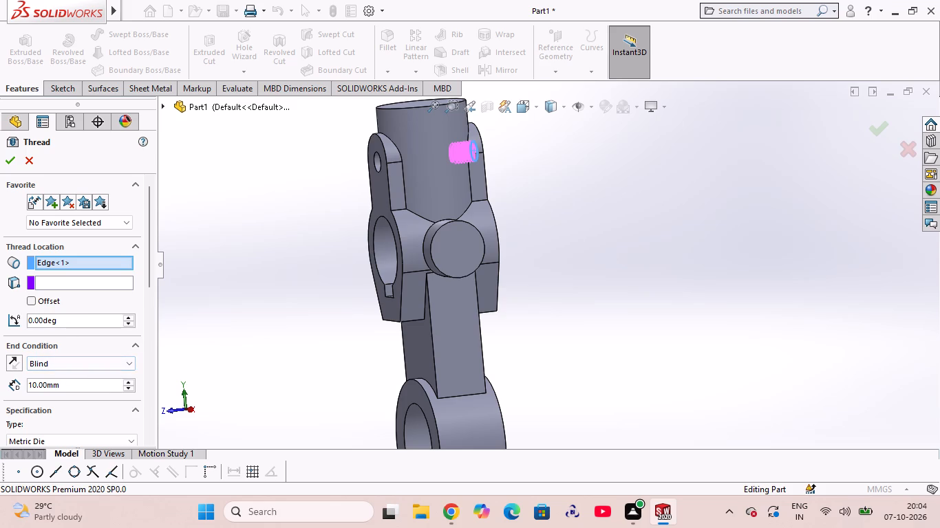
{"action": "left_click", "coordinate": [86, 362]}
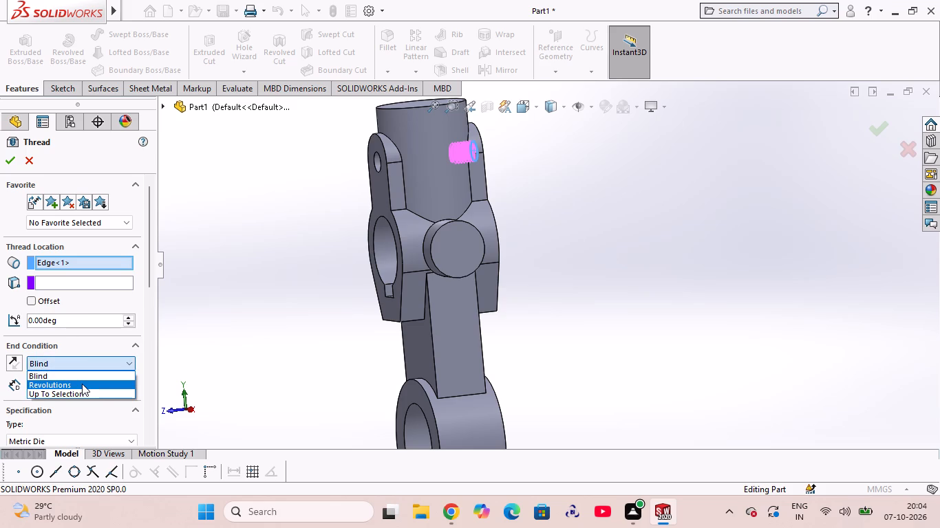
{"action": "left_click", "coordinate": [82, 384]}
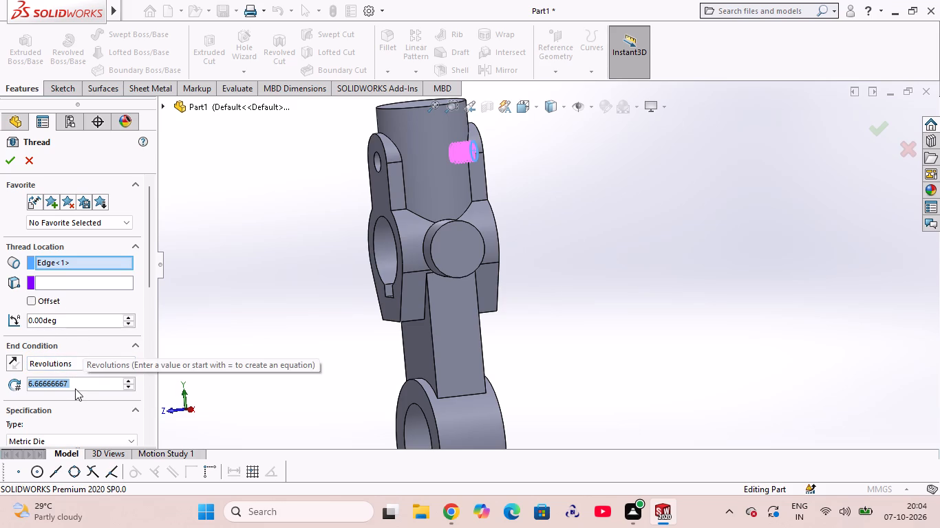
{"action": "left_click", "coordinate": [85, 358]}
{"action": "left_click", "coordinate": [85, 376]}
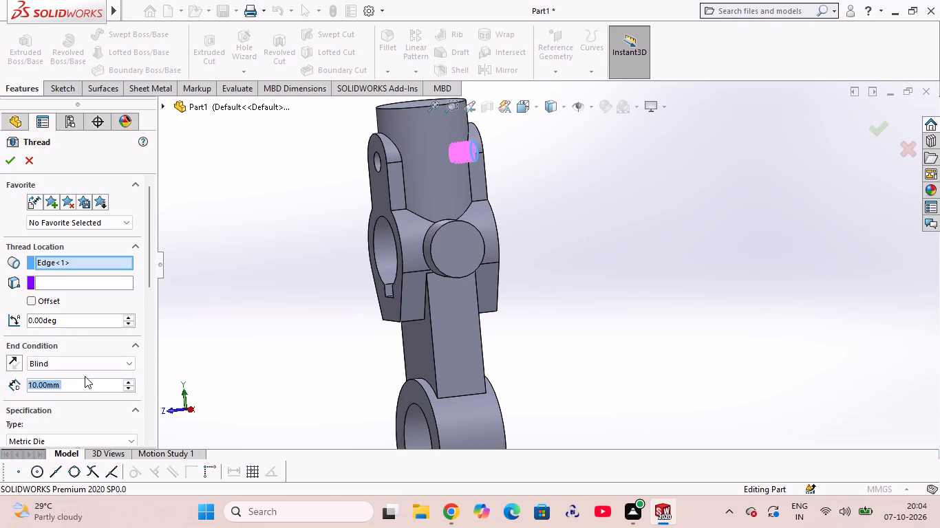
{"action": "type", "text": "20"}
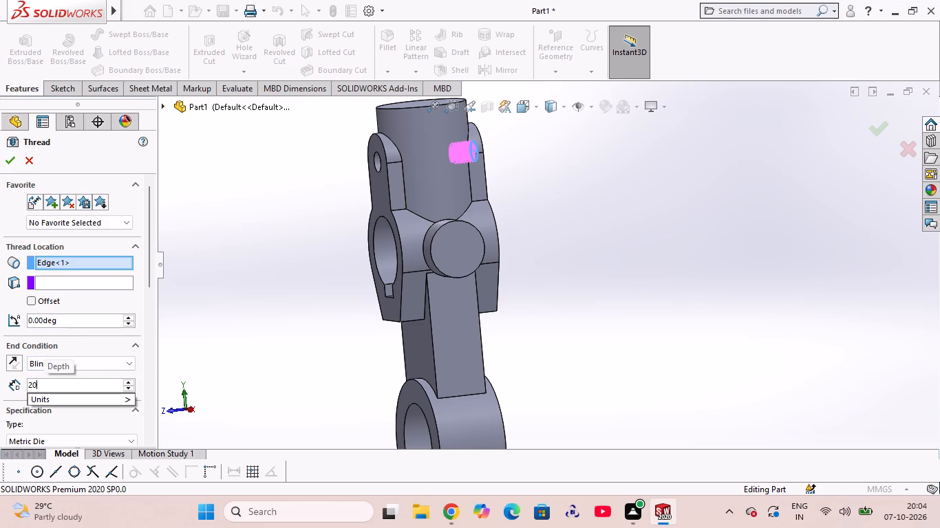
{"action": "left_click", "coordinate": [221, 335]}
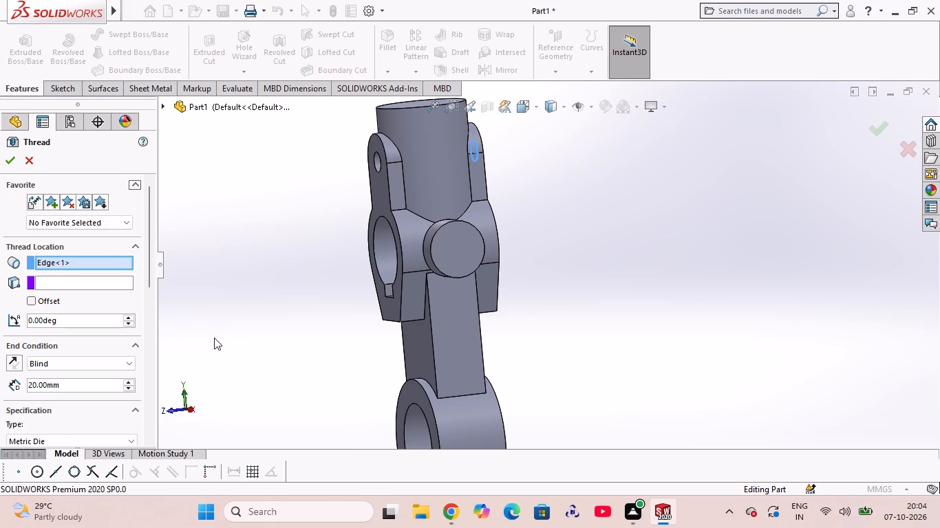
Increase the blind thread depth in stages to 30 mm, 40 mm and finally 50 mm, so it spans both lugs.
{"action": "left_click_drag", "start_coordinate": [64, 384], "coordinate": [28, 386]}
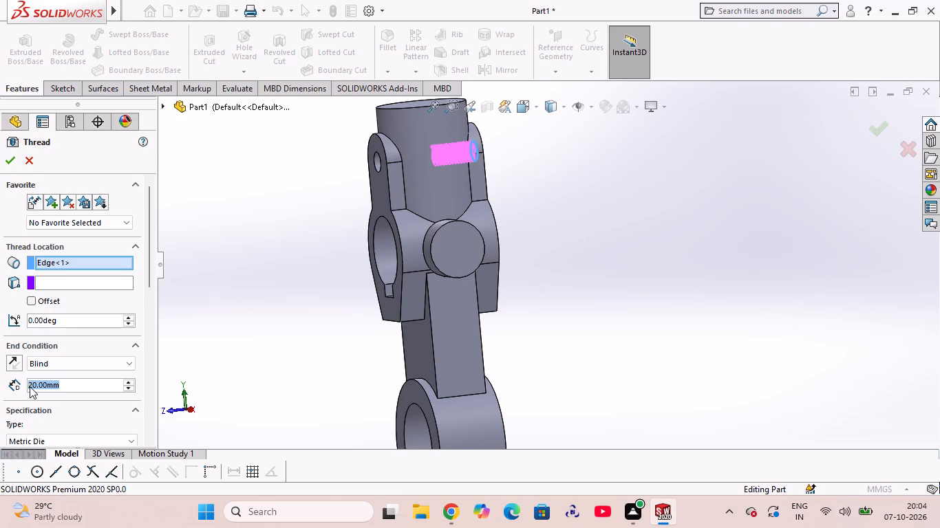
{"action": "type", "text": "30"}
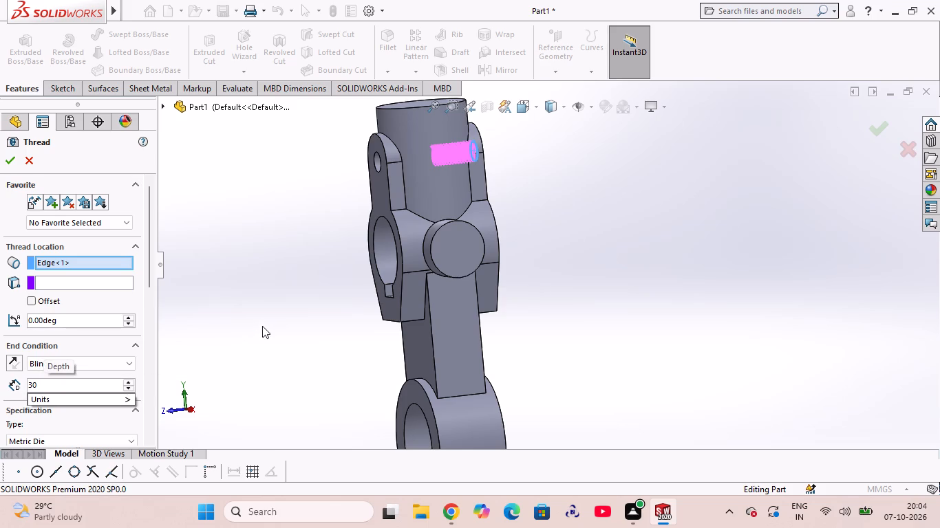
{"action": "left_click", "coordinate": [262, 326]}
{"action": "left_click_drag", "start_coordinate": [72, 384], "coordinate": [25, 391]}
{"action": "type", "text": "40"}
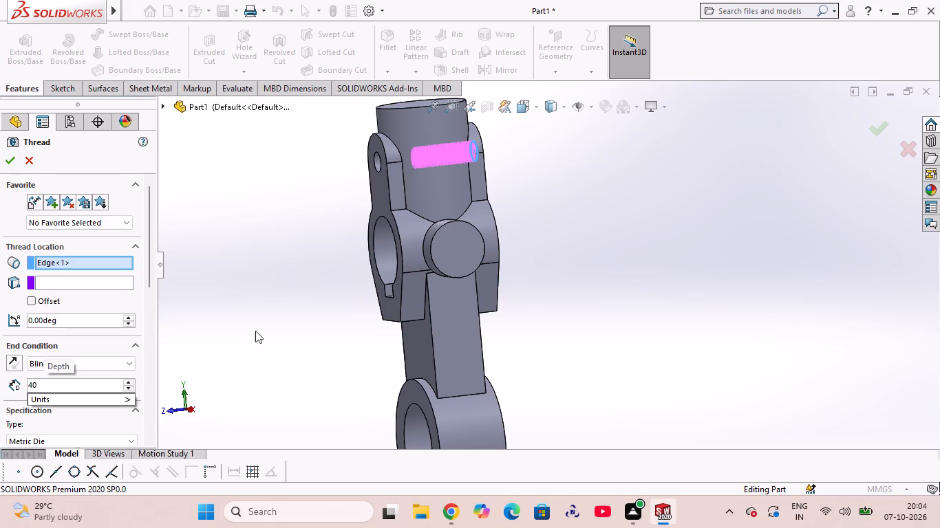
{"action": "left_click", "coordinate": [270, 315]}
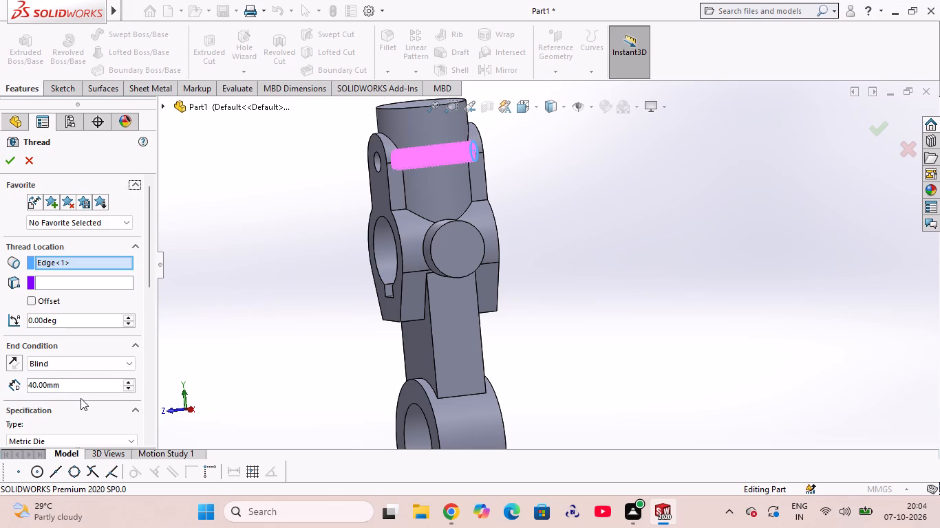
{"action": "left_click_drag", "start_coordinate": [71, 384], "coordinate": [28, 387]}
{"action": "type", "text": "50"}
{"action": "key", "text": "Return"}
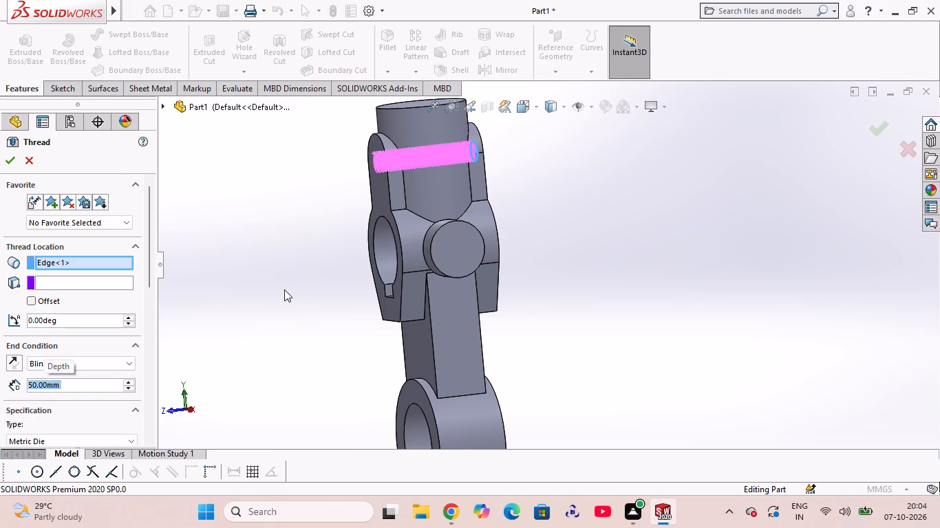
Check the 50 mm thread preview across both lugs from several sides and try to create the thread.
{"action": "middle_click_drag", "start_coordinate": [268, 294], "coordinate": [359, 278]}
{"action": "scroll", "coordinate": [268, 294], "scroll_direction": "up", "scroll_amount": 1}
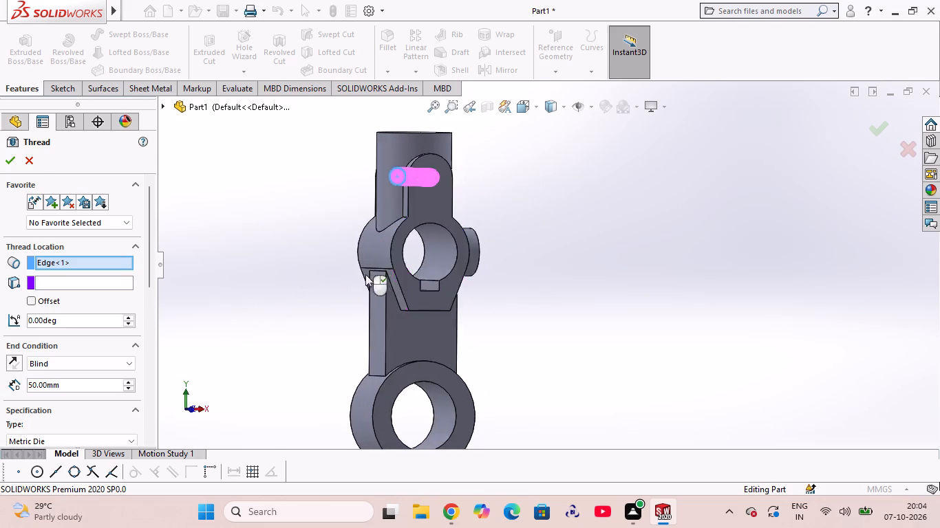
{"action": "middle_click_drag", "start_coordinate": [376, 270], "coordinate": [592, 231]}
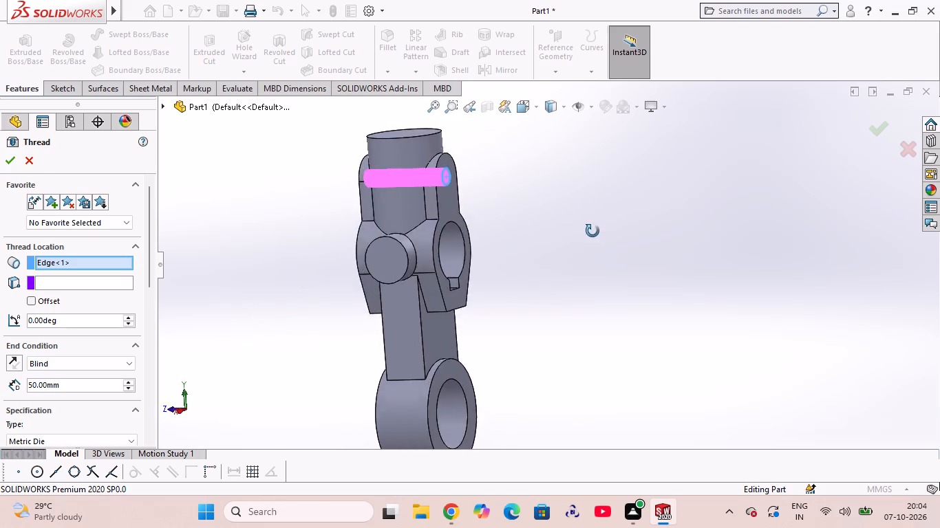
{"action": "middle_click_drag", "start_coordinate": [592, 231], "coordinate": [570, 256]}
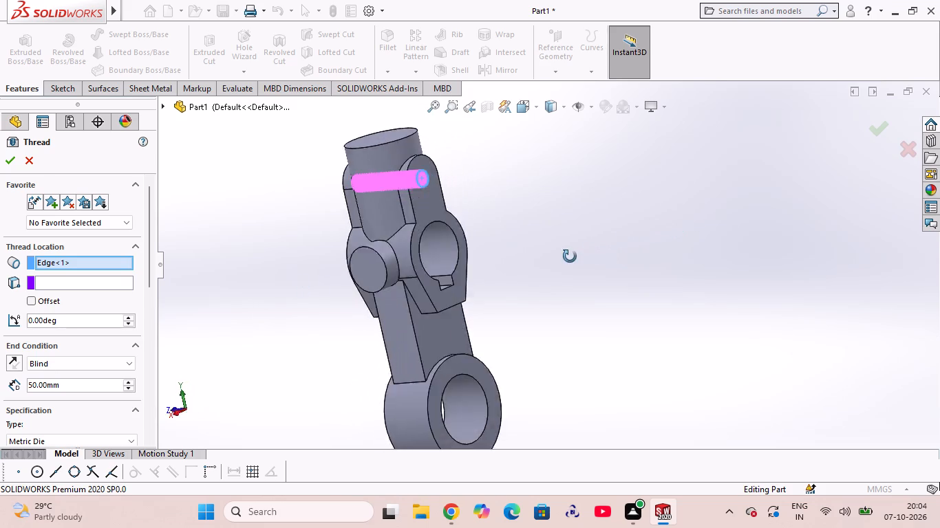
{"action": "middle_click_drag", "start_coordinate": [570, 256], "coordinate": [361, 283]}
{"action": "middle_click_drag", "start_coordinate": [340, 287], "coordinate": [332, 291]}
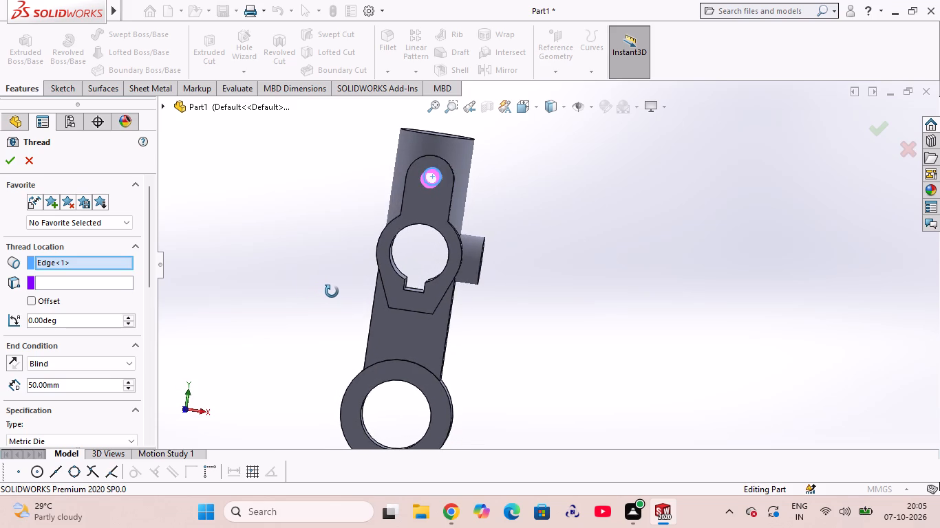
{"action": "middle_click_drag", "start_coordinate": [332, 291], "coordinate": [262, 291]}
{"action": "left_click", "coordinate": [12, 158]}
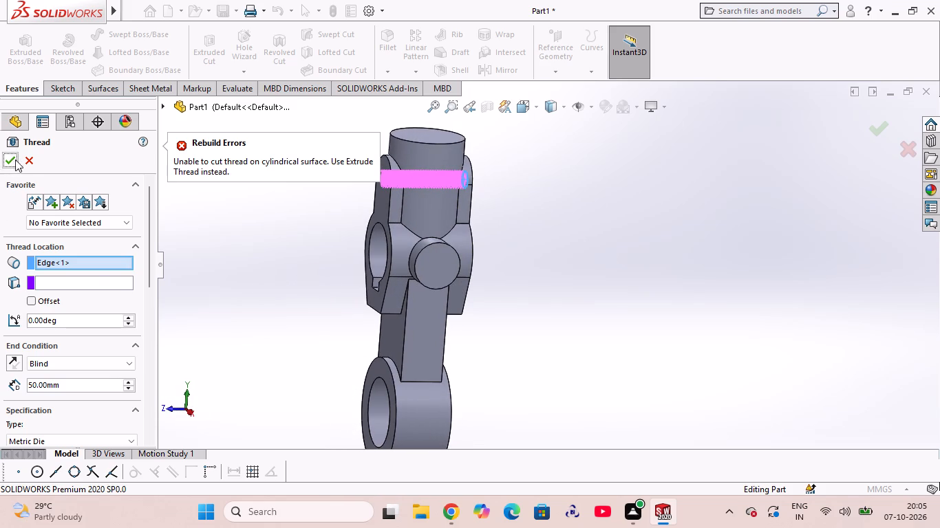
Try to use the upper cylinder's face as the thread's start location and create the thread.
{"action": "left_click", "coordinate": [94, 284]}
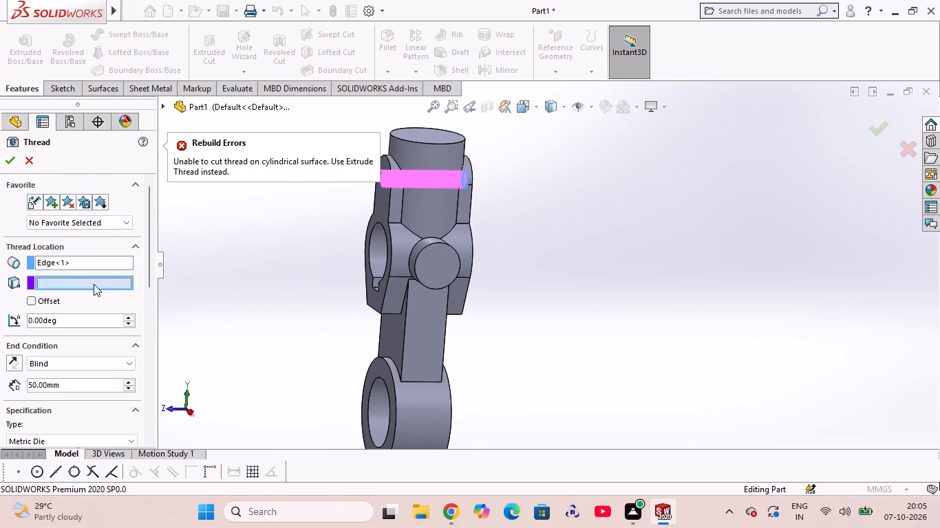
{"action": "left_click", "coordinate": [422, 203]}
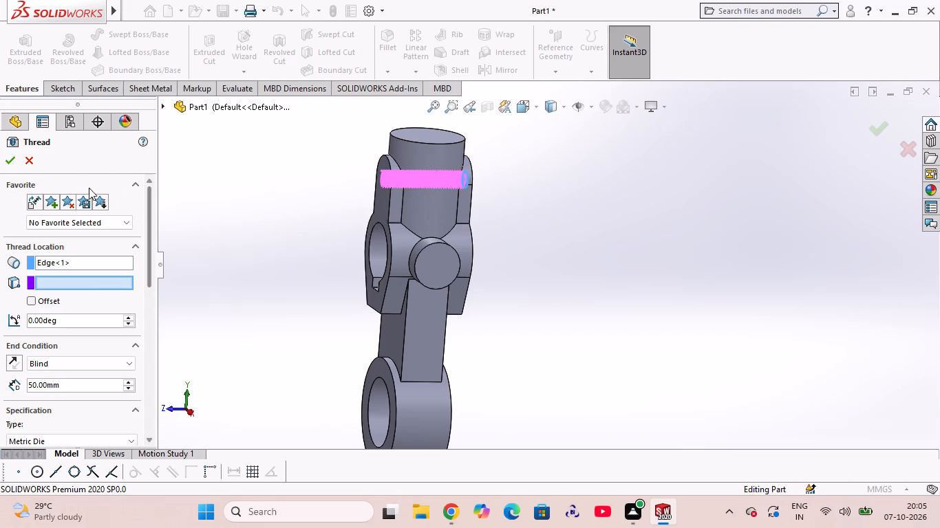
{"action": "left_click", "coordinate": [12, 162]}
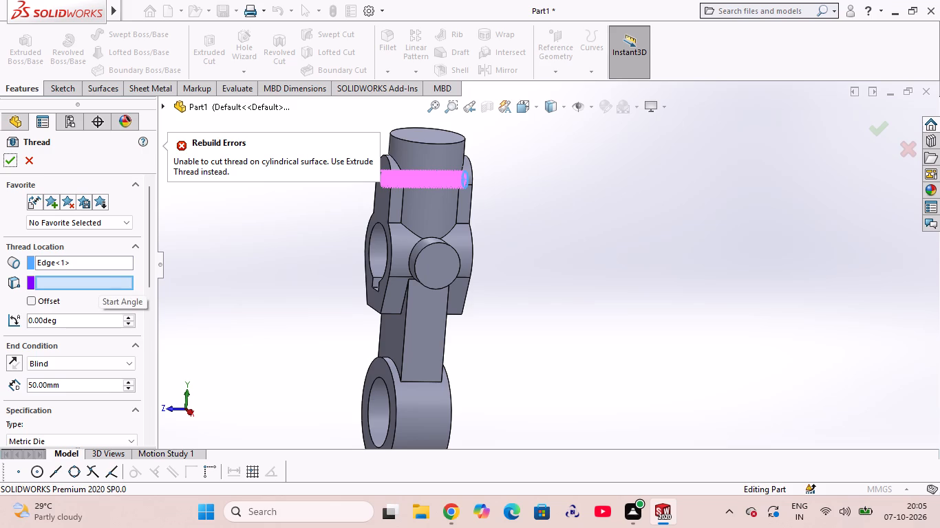
Set the thread's start angle to 360 degrees and try to create the thread.
{"action": "left_click_drag", "start_coordinate": [68, 324], "coordinate": [23, 331]}
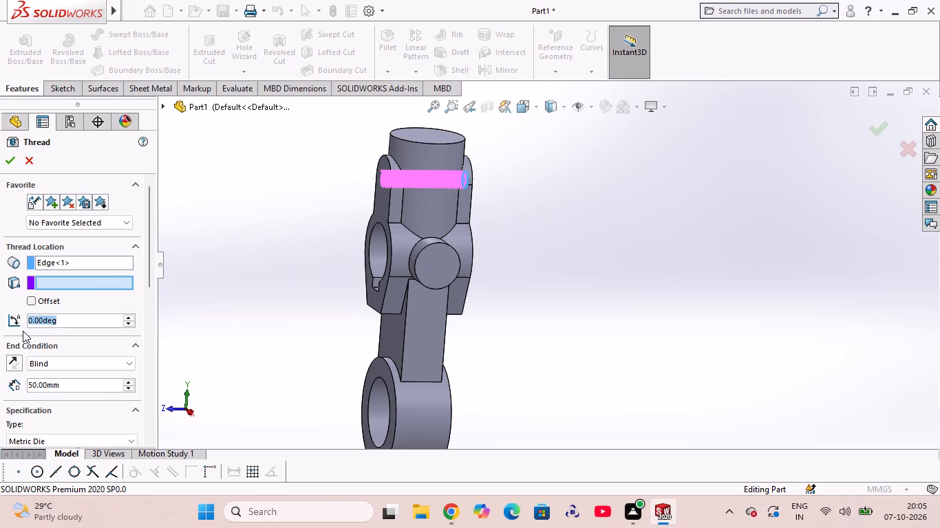
{"action": "type", "text": "360"}
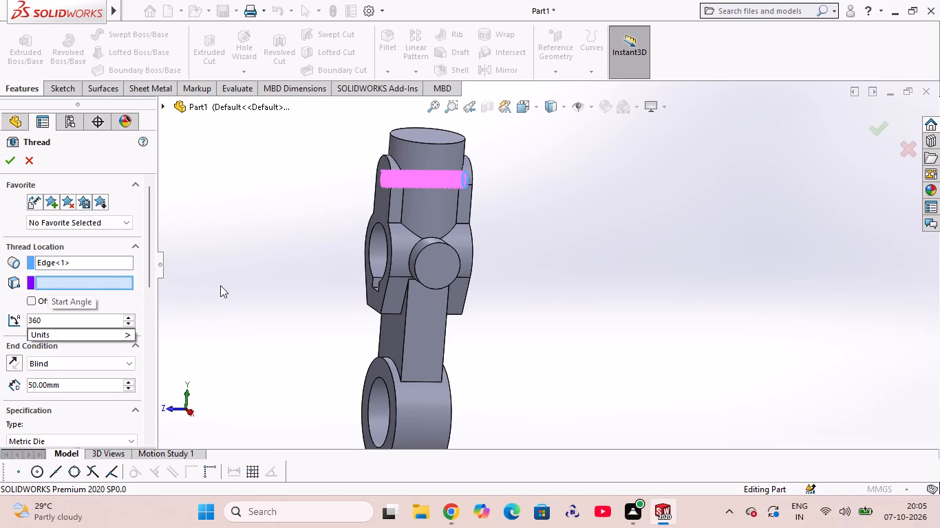
{"action": "left_click", "coordinate": [220, 285]}
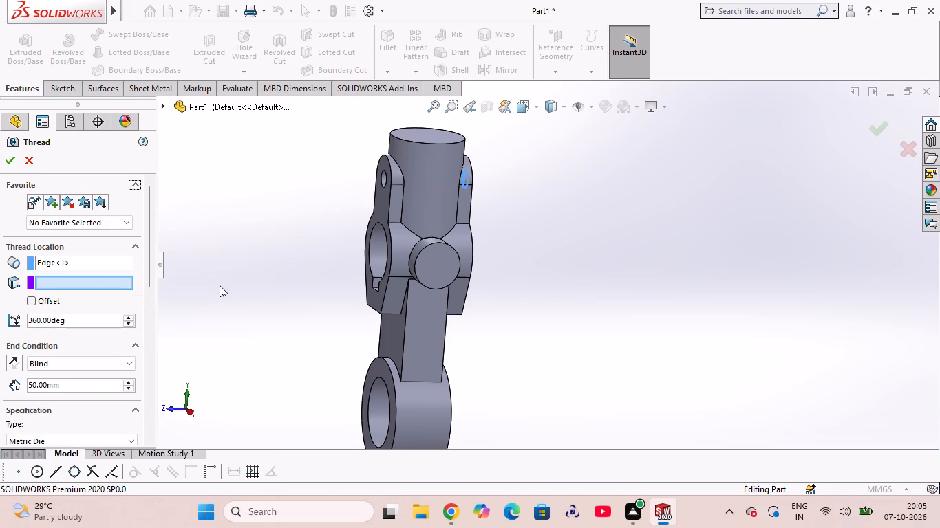
{"action": "left_click", "coordinate": [9, 152]}
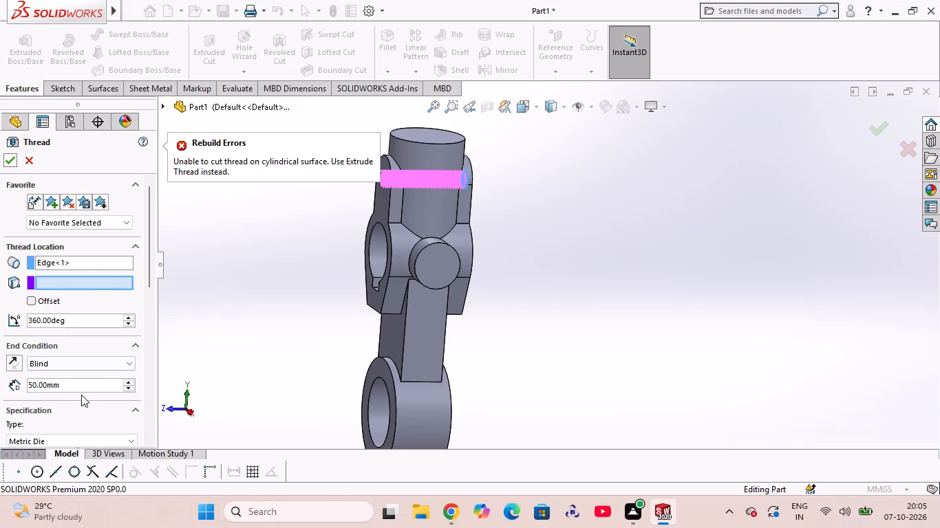
Set the Metric Die thread size to M48x5.0 and try to create the thread.
{"action": "scroll", "coordinate": [60, 401], "scroll_direction": "down", "scroll_amount": 3}
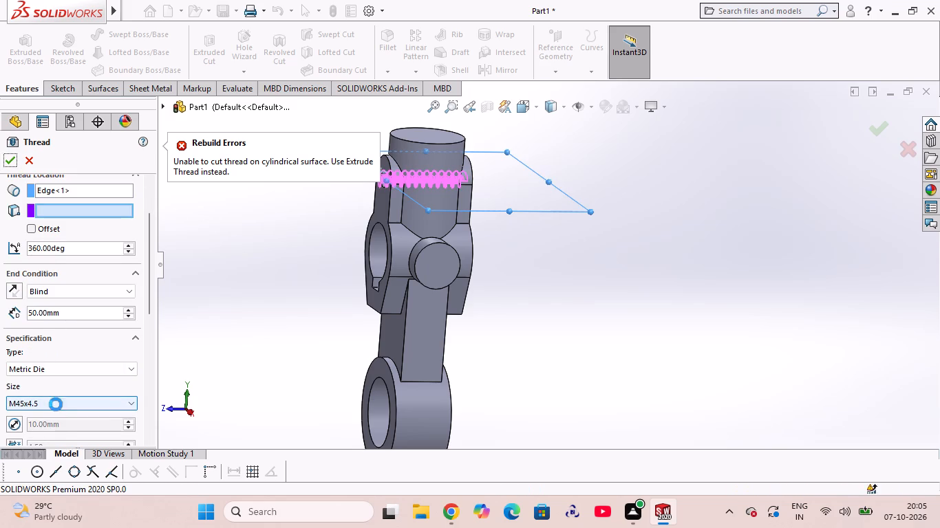
{"action": "left_click", "coordinate": [56, 404]}
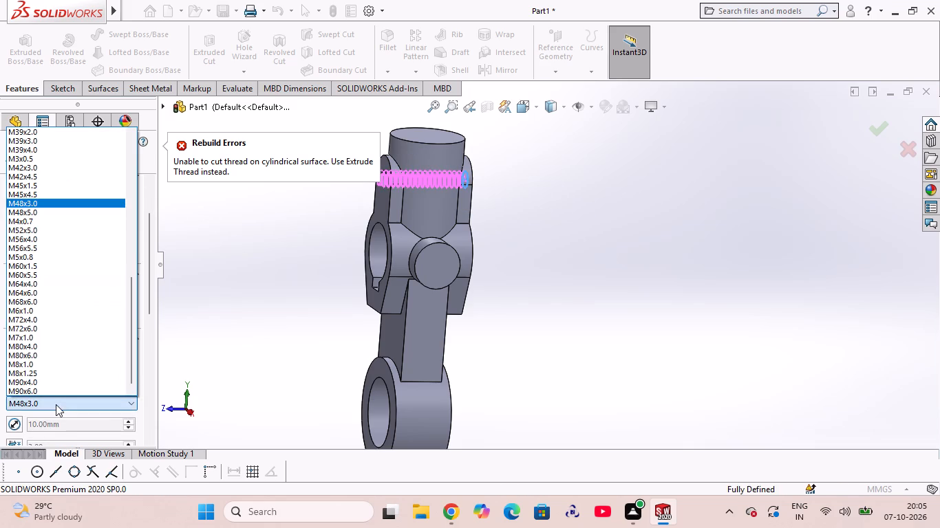
{"action": "scroll", "coordinate": [21, 173], "scroll_direction": "up", "scroll_amount": 1}
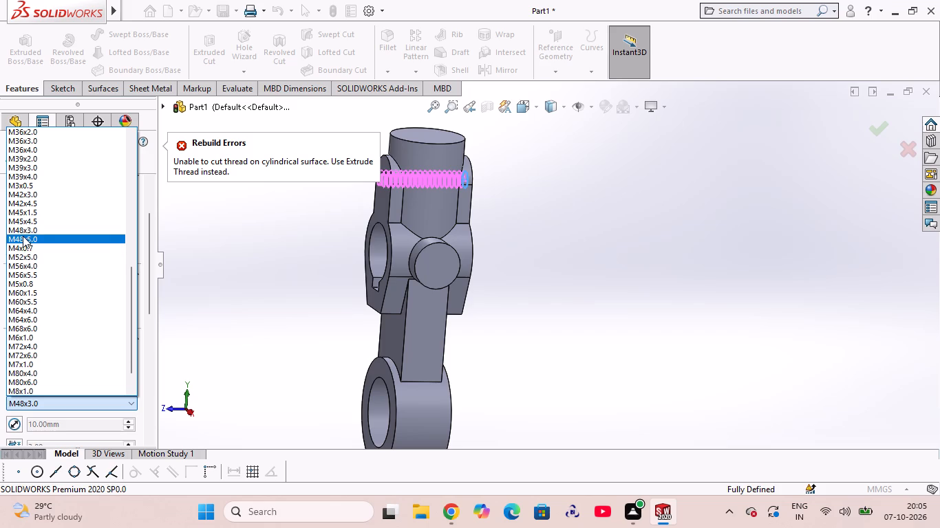
{"action": "left_click", "coordinate": [23, 236]}
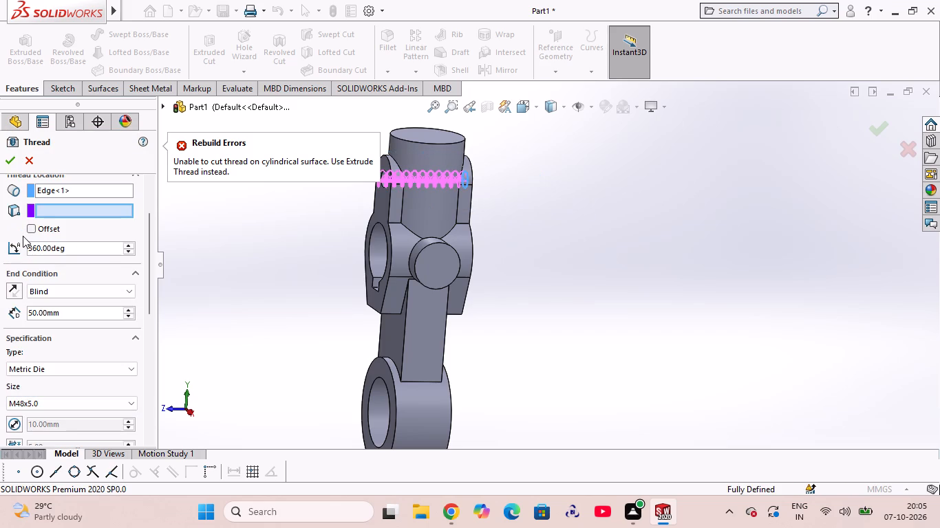
{"action": "left_click", "coordinate": [9, 152]}
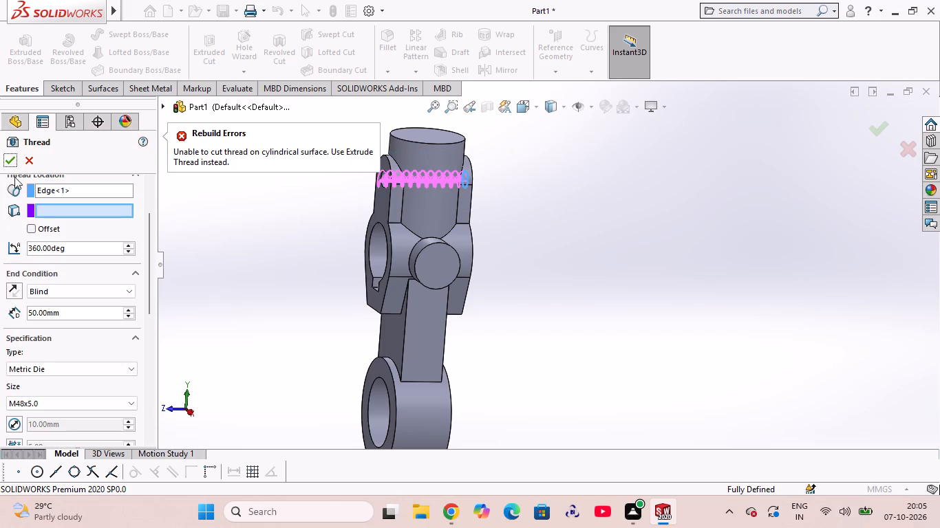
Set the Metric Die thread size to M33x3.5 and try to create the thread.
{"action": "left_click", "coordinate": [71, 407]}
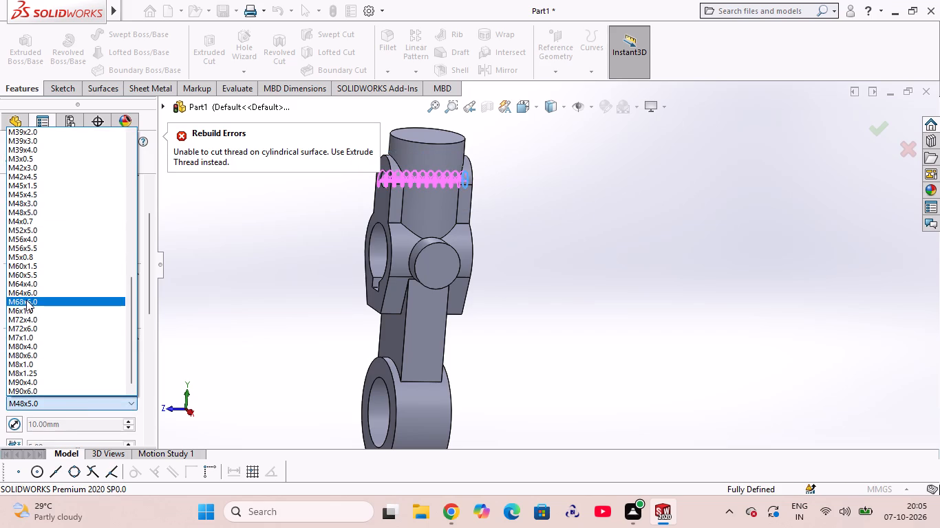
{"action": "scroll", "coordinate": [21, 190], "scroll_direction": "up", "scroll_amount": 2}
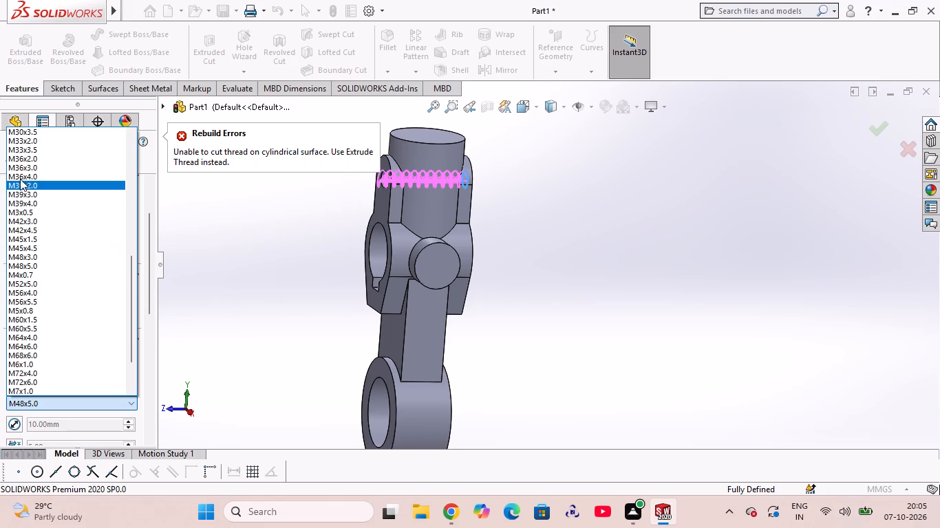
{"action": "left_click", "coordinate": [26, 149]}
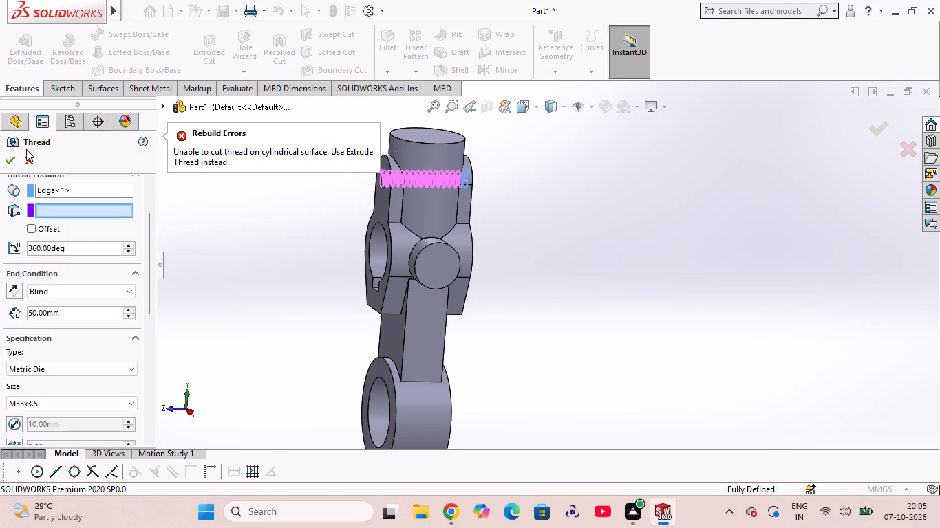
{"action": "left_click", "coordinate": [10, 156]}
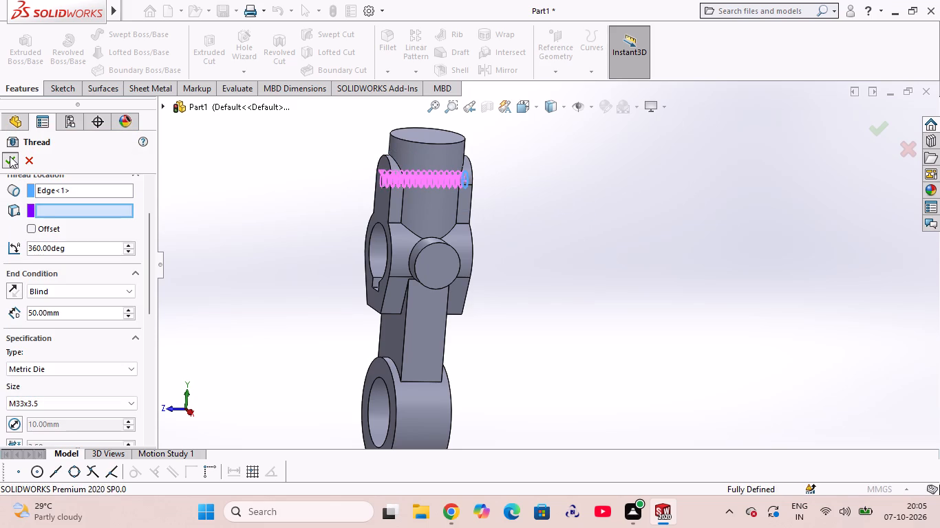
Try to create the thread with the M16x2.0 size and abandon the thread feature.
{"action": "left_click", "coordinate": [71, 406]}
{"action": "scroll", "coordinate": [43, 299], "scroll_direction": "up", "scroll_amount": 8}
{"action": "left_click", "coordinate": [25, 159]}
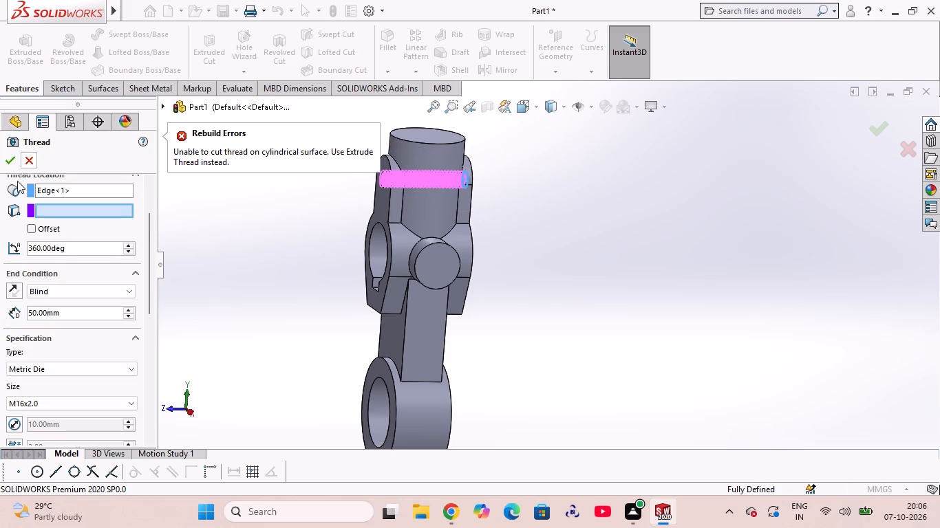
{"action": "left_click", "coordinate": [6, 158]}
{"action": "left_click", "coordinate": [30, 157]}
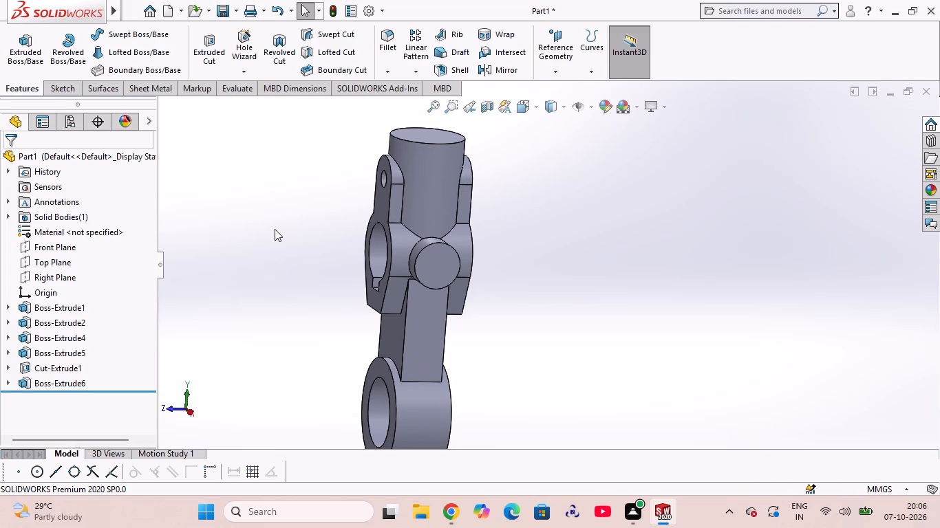
Examine the lever part from several sides, including the lug holes, keyed bore, side boss and lower ring.
{"action": "middle_click_drag", "start_coordinate": [276, 229], "coordinate": [320, 261]}
{"action": "scroll", "coordinate": [407, 189], "scroll_direction": "down", "scroll_amount": 1}
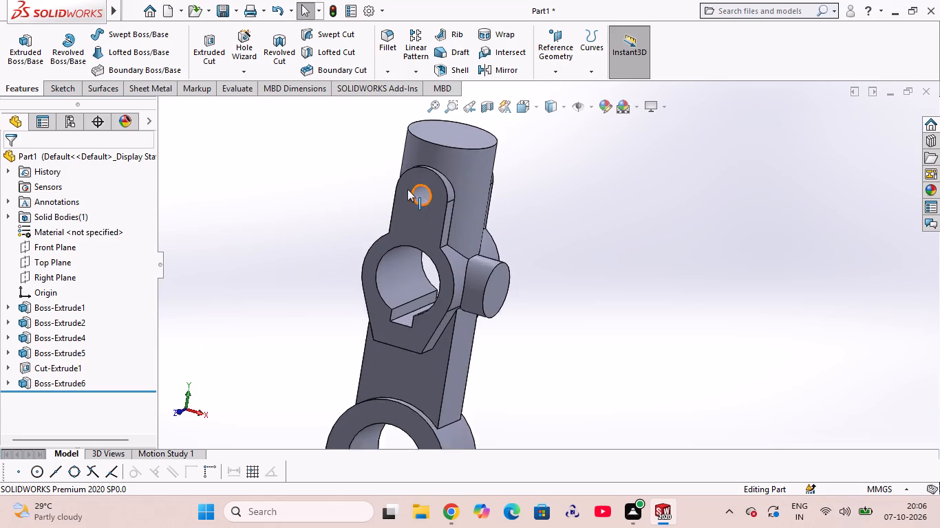
{"action": "scroll", "coordinate": [407, 189], "scroll_direction": "down", "scroll_amount": 3}
{"action": "scroll", "coordinate": [633, 274], "scroll_direction": "up", "scroll_amount": 5}
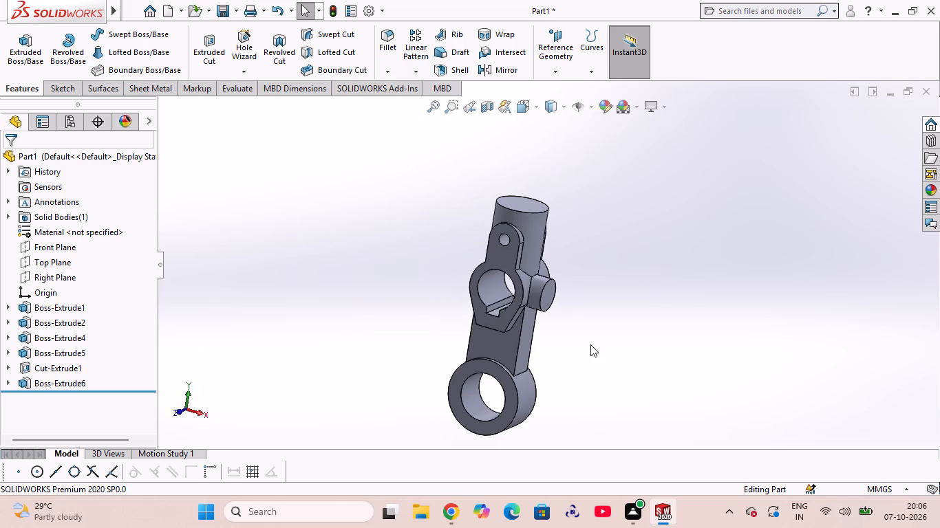
{"action": "scroll", "coordinate": [527, 245], "scroll_direction": "down", "scroll_amount": 7}
{"action": "scroll", "coordinate": [533, 256], "scroll_direction": "up", "scroll_amount": 6}
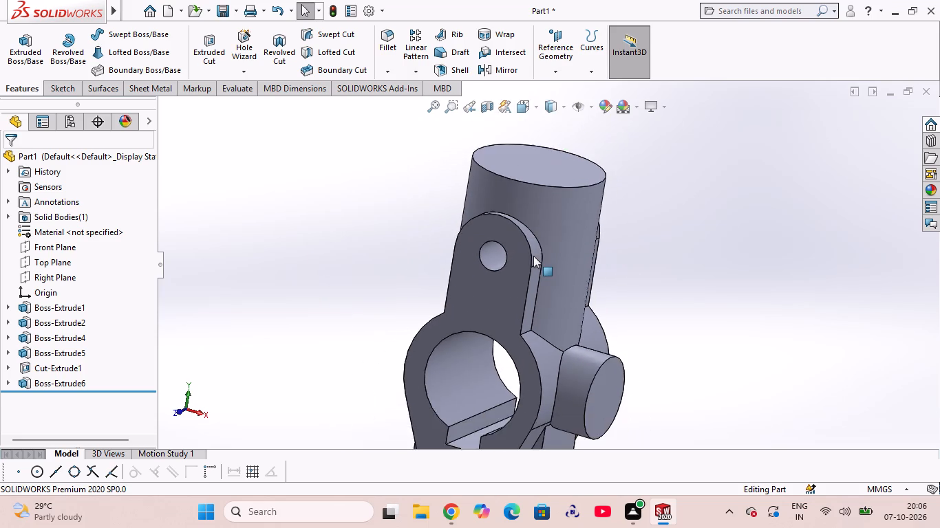
{"action": "scroll", "coordinate": [533, 256], "scroll_direction": "up", "scroll_amount": 6}
{"action": "scroll", "coordinate": [551, 278], "scroll_direction": "down", "scroll_amount": 2}
{"action": "scroll", "coordinate": [531, 321], "scroll_direction": "up", "scroll_amount": 3}
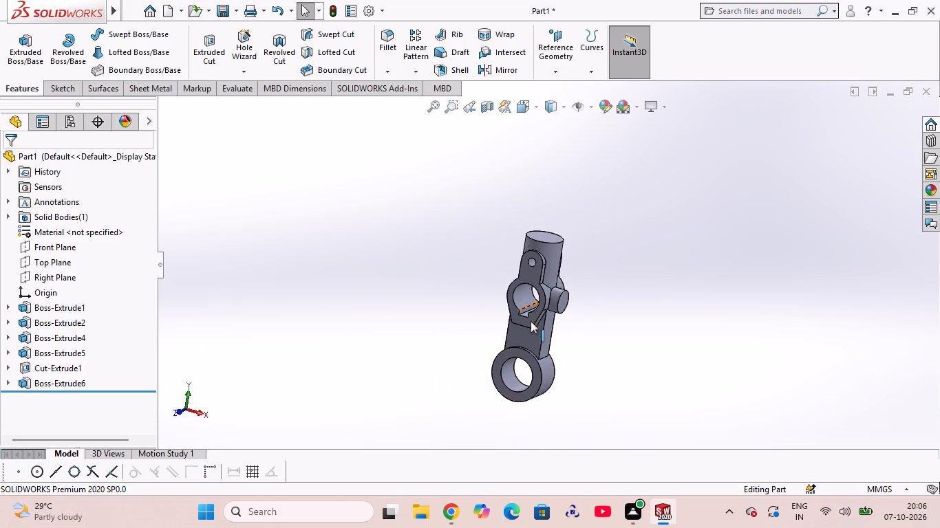
{"action": "scroll", "coordinate": [531, 321], "scroll_direction": "down", "scroll_amount": 4}
{"action": "scroll", "coordinate": [531, 252], "scroll_direction": "down", "scroll_amount": 5}
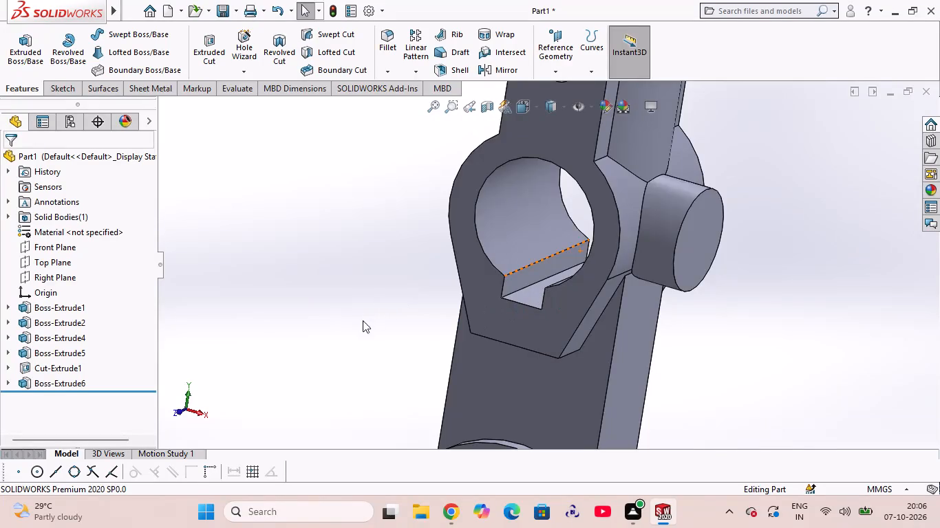
{"action": "middle_click_drag", "start_coordinate": [353, 329], "coordinate": [389, 327]}
{"action": "scroll", "coordinate": [353, 329], "scroll_direction": "up", "scroll_amount": 1}
{"action": "middle_click_drag", "start_coordinate": [402, 327], "coordinate": [373, 274]}
{"action": "scroll", "coordinate": [373, 274], "scroll_direction": "up", "scroll_amount": 4}
{"action": "scroll", "coordinate": [373, 283], "scroll_direction": "down", "scroll_amount": 1}
{"action": "scroll", "coordinate": [372, 291], "scroll_direction": "up", "scroll_amount": 1}
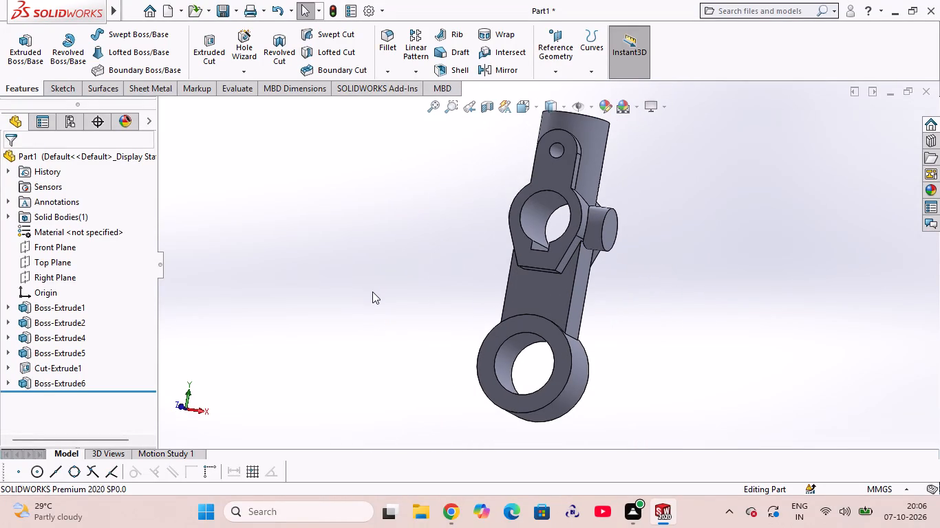
{"action": "middle_click_drag", "start_coordinate": [650, 194], "coordinate": [643, 224]}
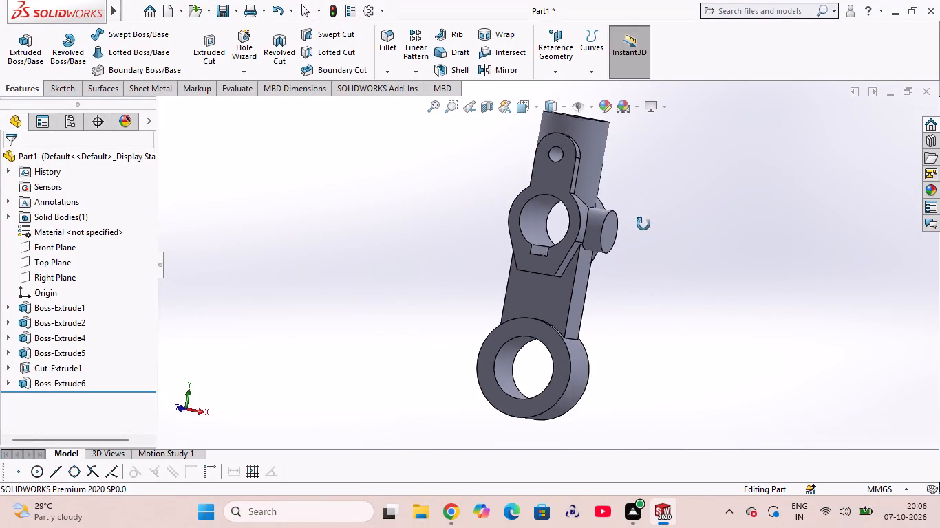
{"action": "middle_click_drag", "start_coordinate": [643, 224], "coordinate": [320, 364]}
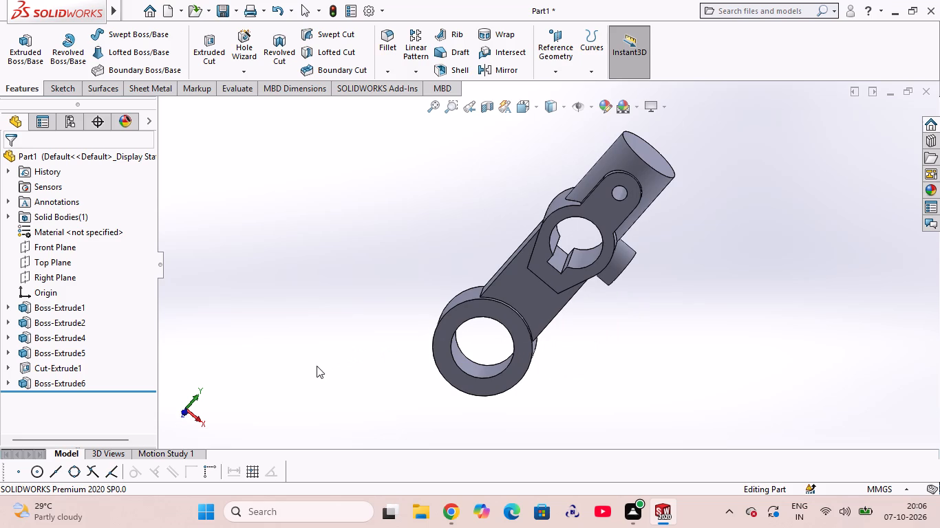
{"action": "middle_click_drag", "start_coordinate": [376, 312], "coordinate": [588, 379]}
{"action": "scroll", "coordinate": [376, 313], "scroll_direction": "up", "scroll_amount": 1}
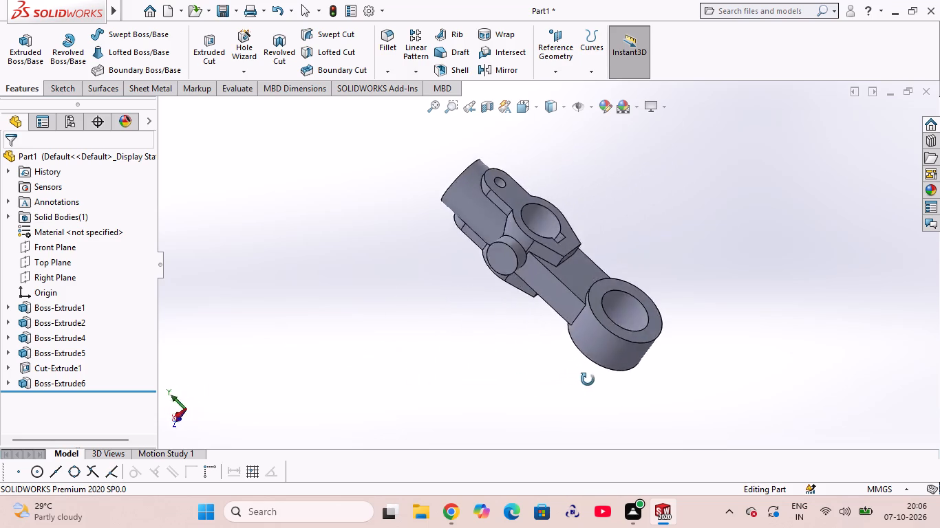
{"action": "middle_click_drag", "start_coordinate": [588, 379], "coordinate": [691, 270]}
{"action": "middle_click", "coordinate": [559, 261]}
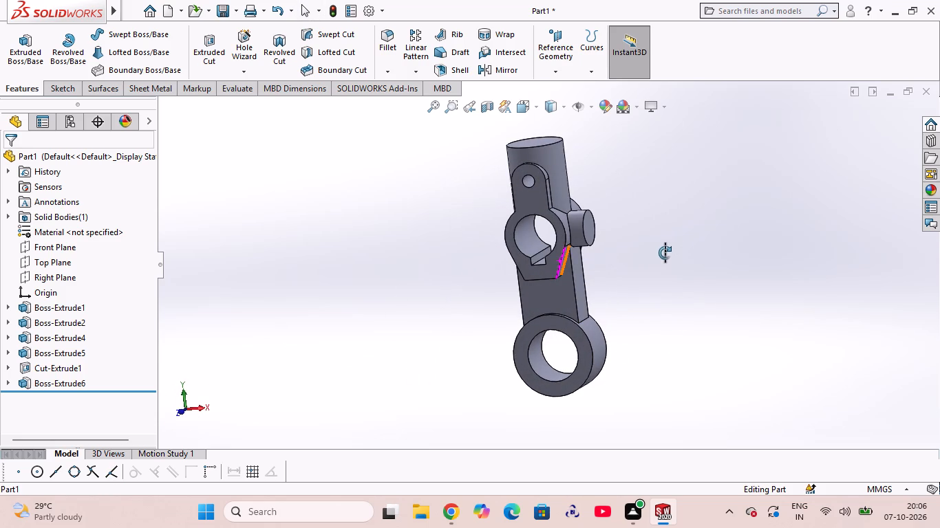
{"action": "middle_click_drag", "start_coordinate": [656, 273], "coordinate": [615, 291]}
{"action": "middle_click", "coordinate": [615, 291]}
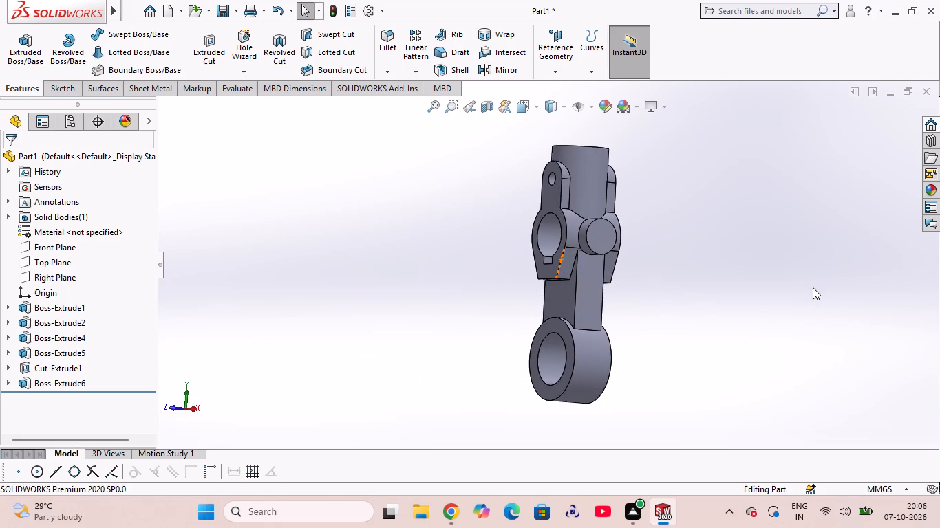
{"action": "scroll", "coordinate": [809, 291], "scroll_direction": "up", "scroll_amount": 1}
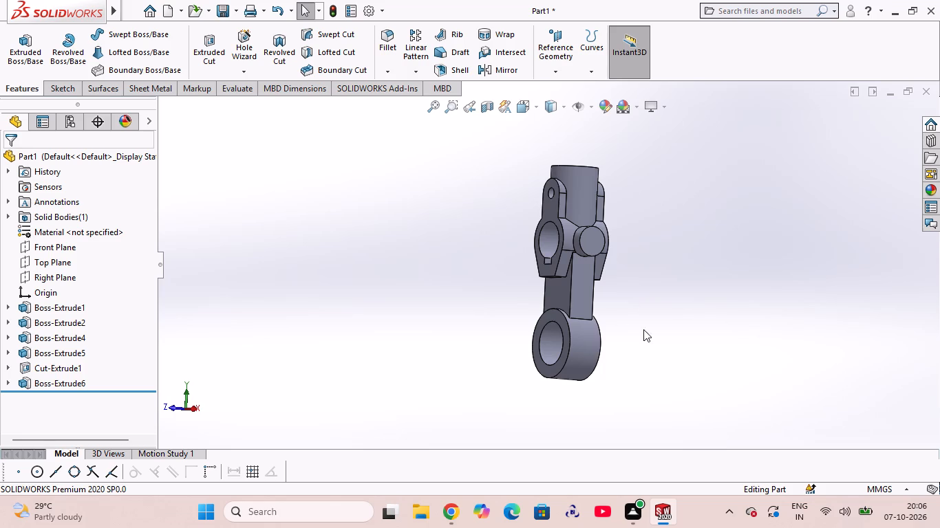
{"action": "middle_click_drag", "start_coordinate": [618, 285], "coordinate": [599, 325]}
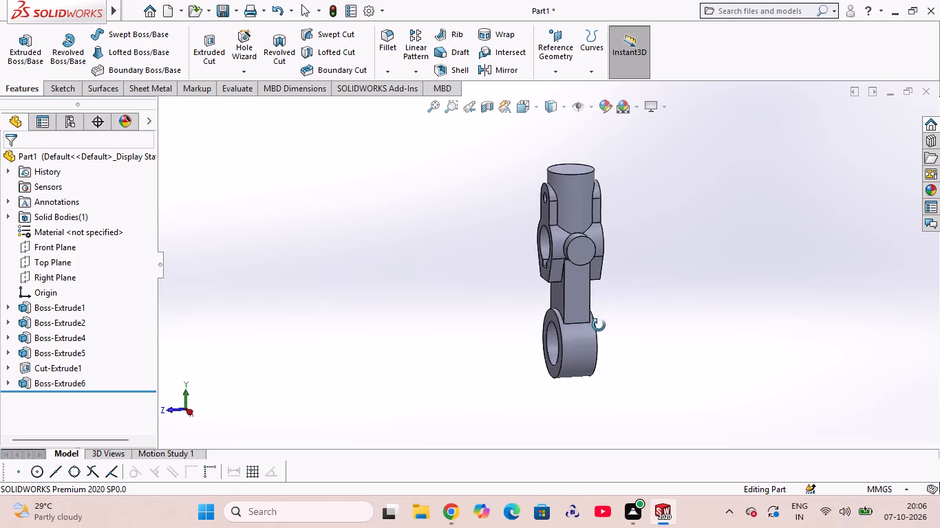
{"action": "middle_click_drag", "start_coordinate": [599, 325], "coordinate": [575, 282]}
{"action": "scroll", "coordinate": [572, 219], "scroll_direction": "down", "scroll_amount": 3}
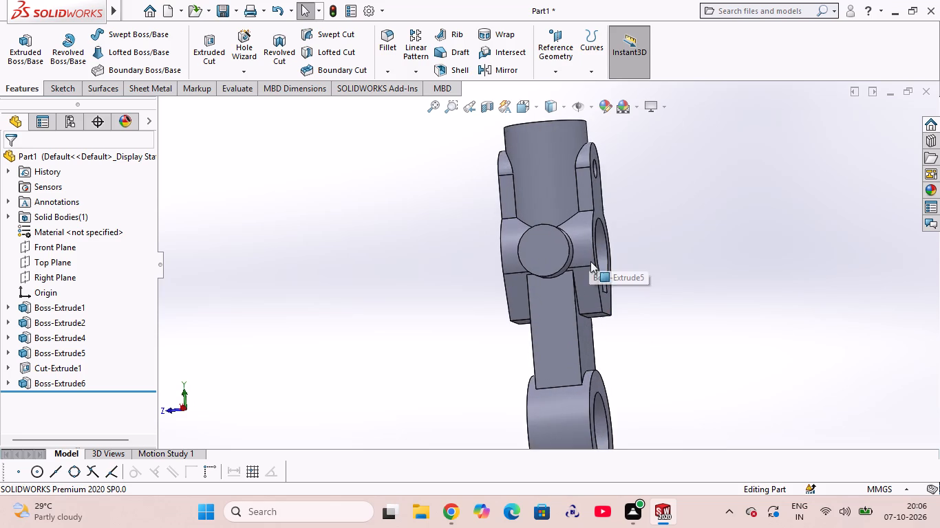
{"action": "scroll", "coordinate": [590, 261], "scroll_direction": "down", "scroll_amount": 1}
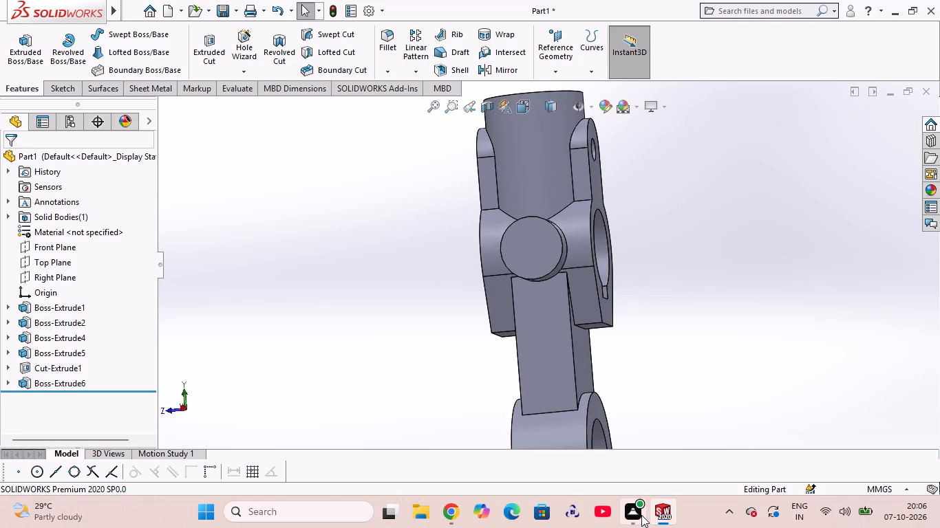
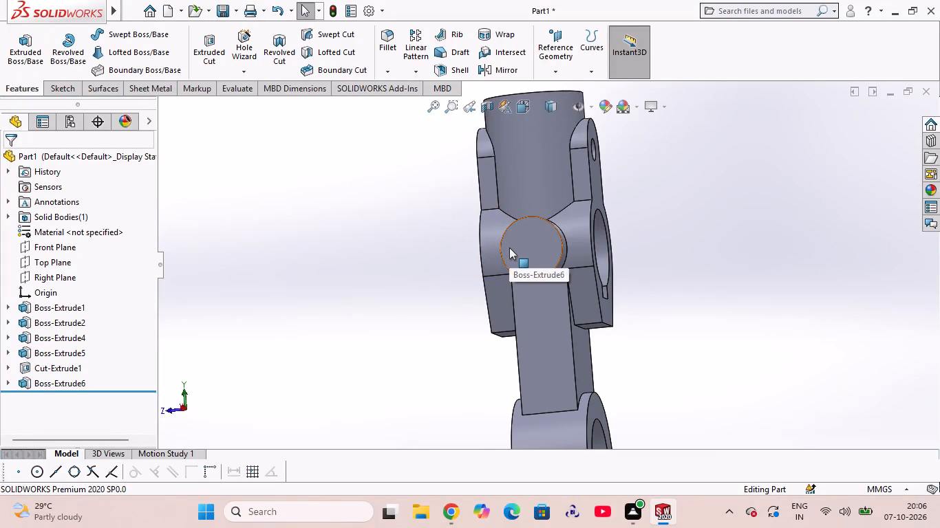
Start a sketch on the round side boss's end face and draw a concentric circle about 15.6 mm in diameter.
{"action": "left_click", "coordinate": [509, 247]}
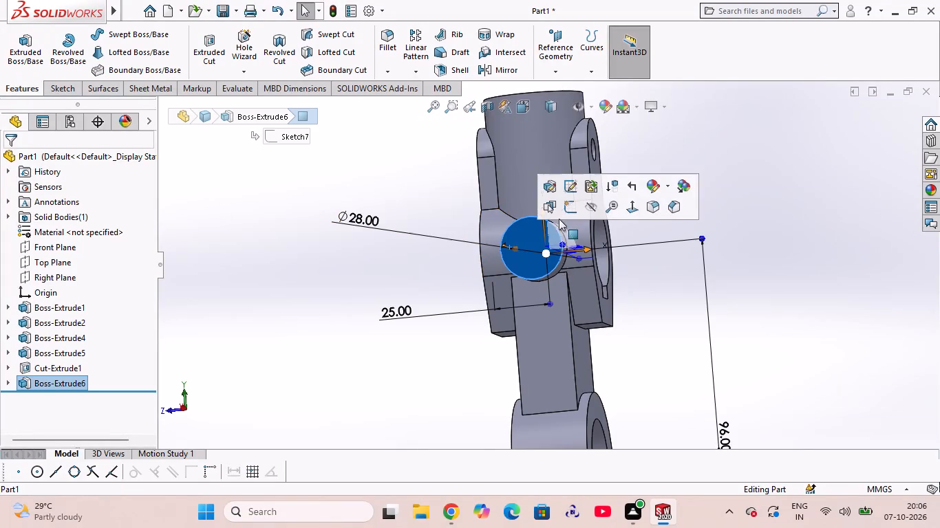
{"action": "left_click", "coordinate": [568, 212]}
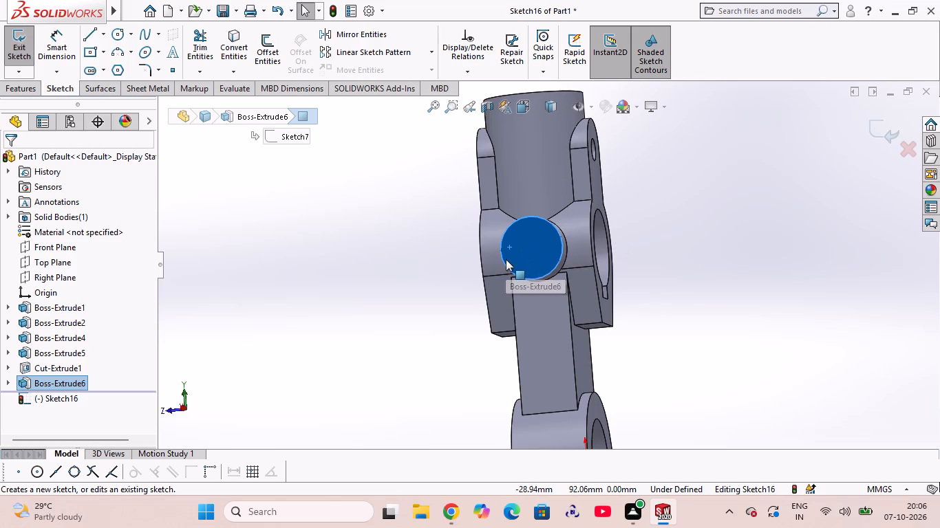
{"action": "key", "text": "ctrl+8"}
{"action": "scroll", "coordinate": [540, 213], "scroll_direction": "down", "scroll_amount": 2}
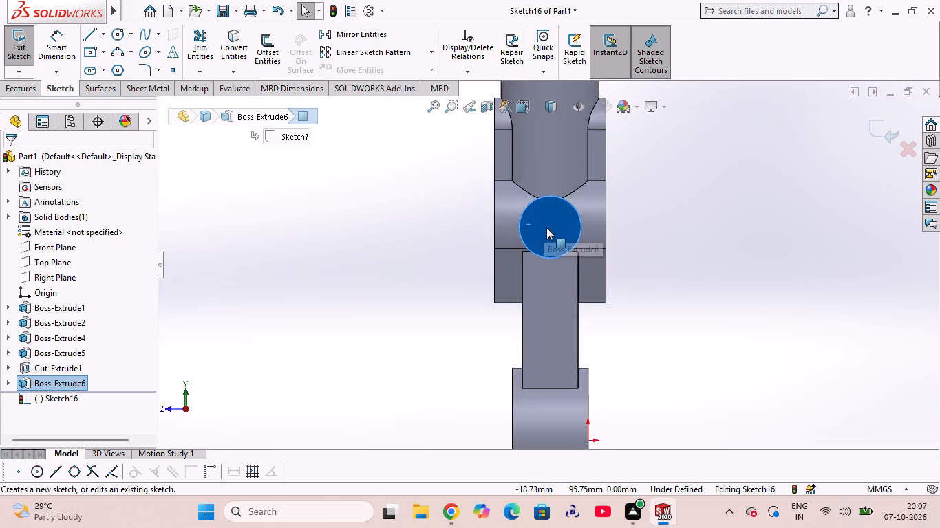
{"action": "scroll", "coordinate": [550, 223], "scroll_direction": "down", "scroll_amount": 3}
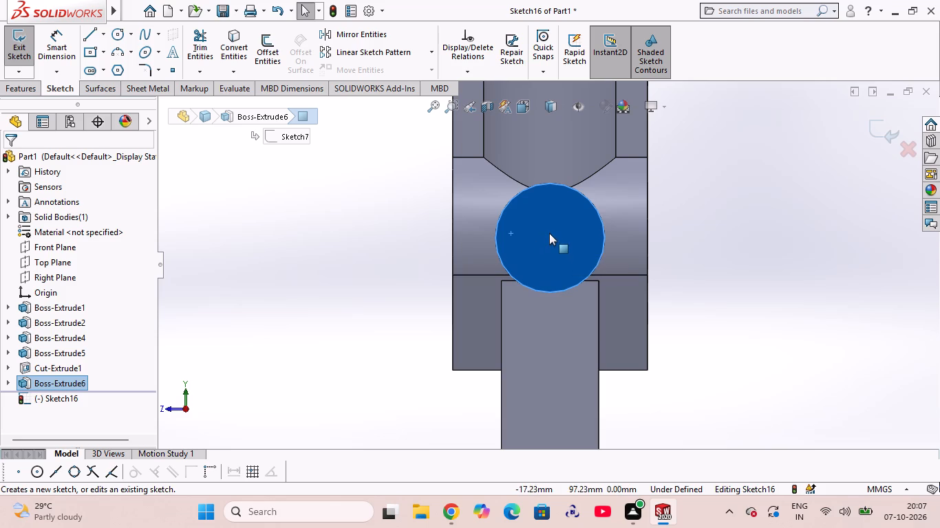
{"action": "left_click", "coordinate": [113, 34]}
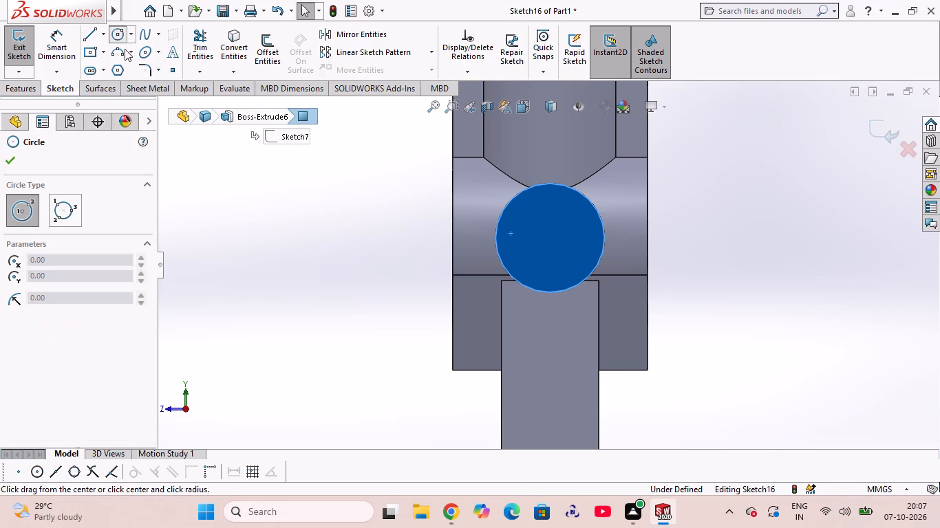
{"action": "left_click", "coordinate": [552, 237]}
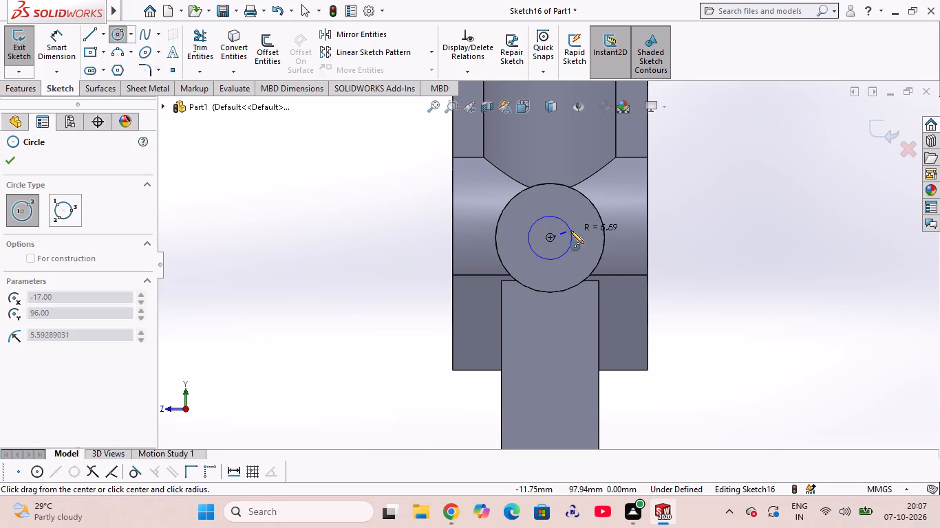
{"action": "left_click", "coordinate": [578, 226]}
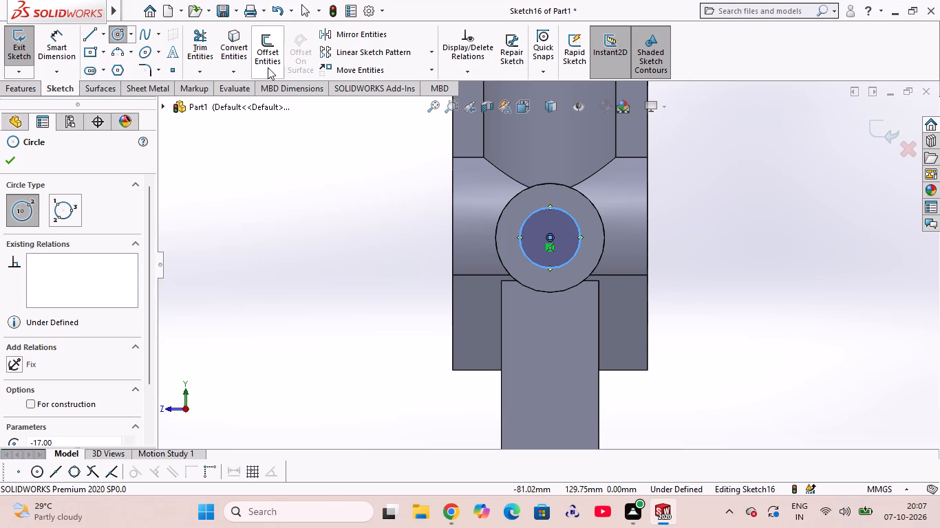
Draw a second circle about 19 mm in diameter on the lower ring, centred level with the origin and directly below the first circle.
{"action": "left_click", "coordinate": [62, 49]}
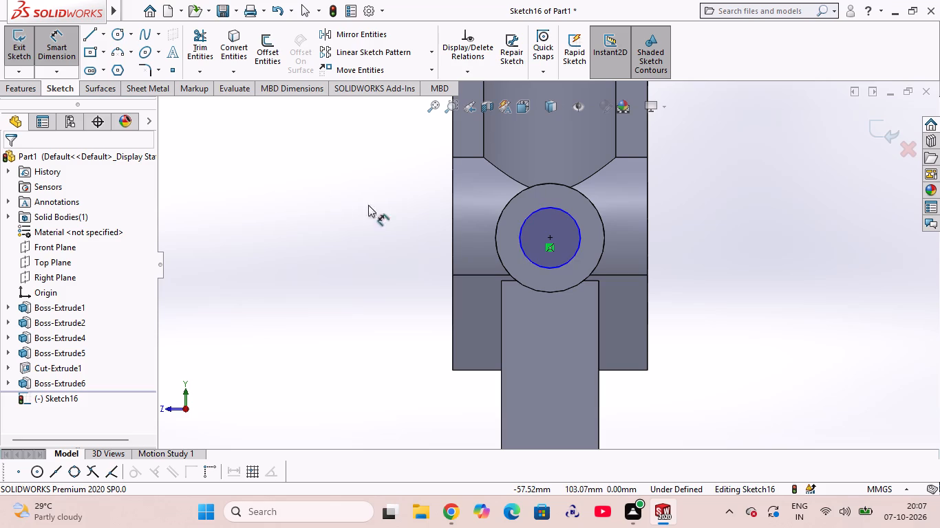
{"action": "left_click", "coordinate": [118, 33]}
{"action": "scroll", "coordinate": [442, 224], "scroll_direction": "down", "scroll_amount": 2}
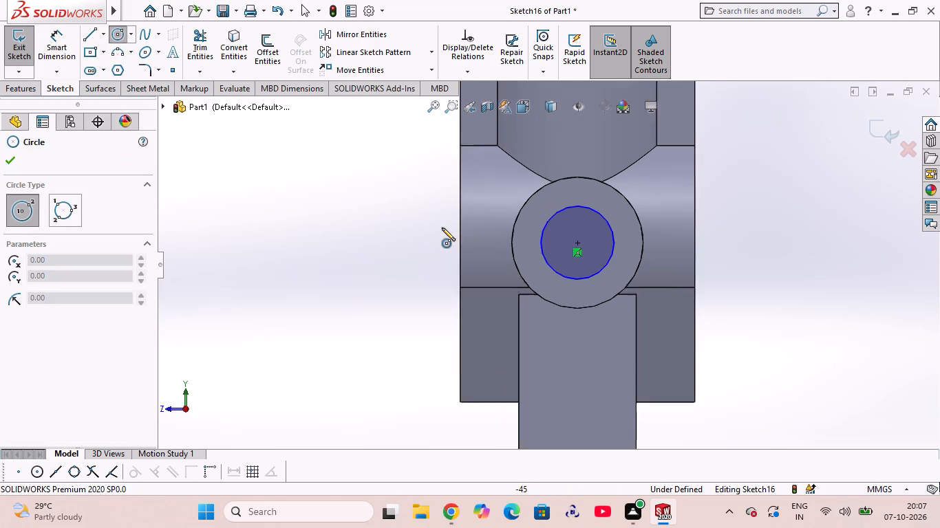
{"action": "scroll", "coordinate": [442, 236], "scroll_direction": "up", "scroll_amount": 2}
{"action": "scroll", "coordinate": [442, 236], "scroll_direction": "down", "scroll_amount": 1}
{"action": "scroll", "coordinate": [442, 236], "scroll_direction": "up", "scroll_amount": 9}
{"action": "scroll", "coordinate": [543, 375], "scroll_direction": "down", "scroll_amount": 1}
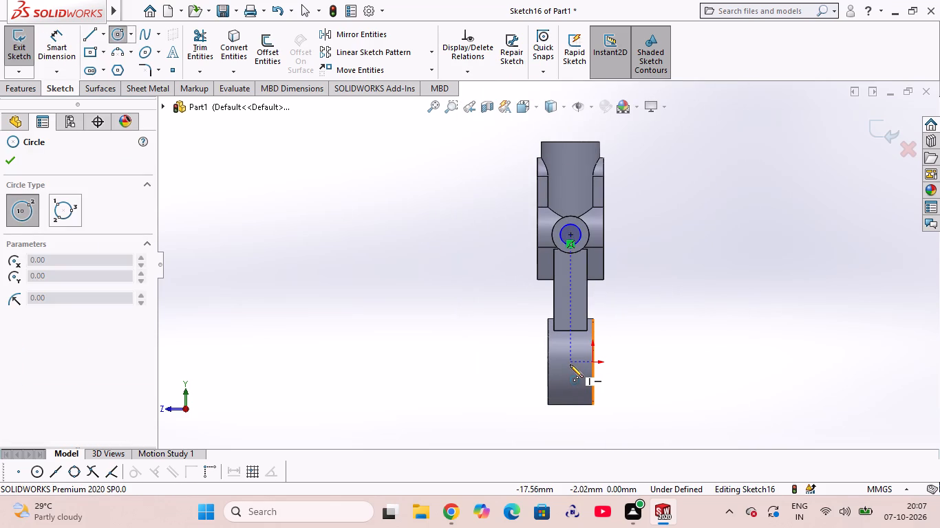
{"action": "left_click", "coordinate": [571, 362]}
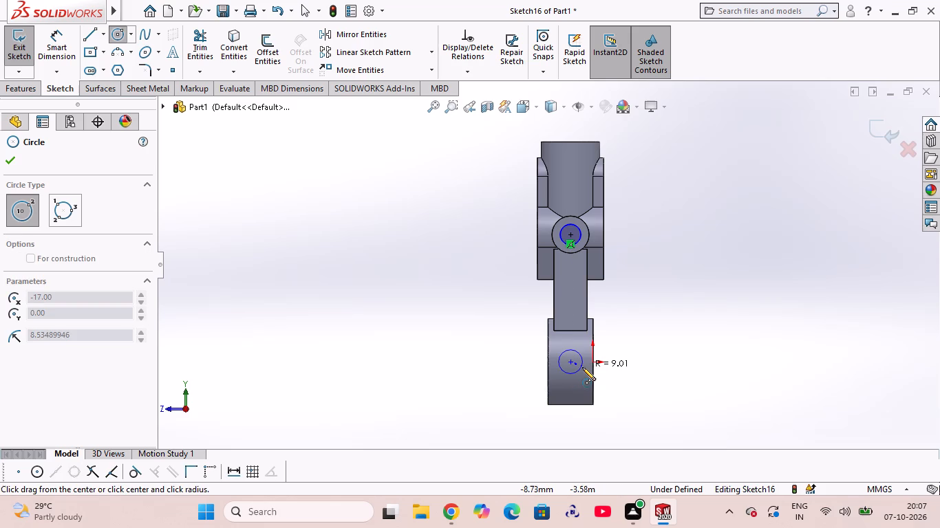
{"action": "left_click", "coordinate": [582, 367]}
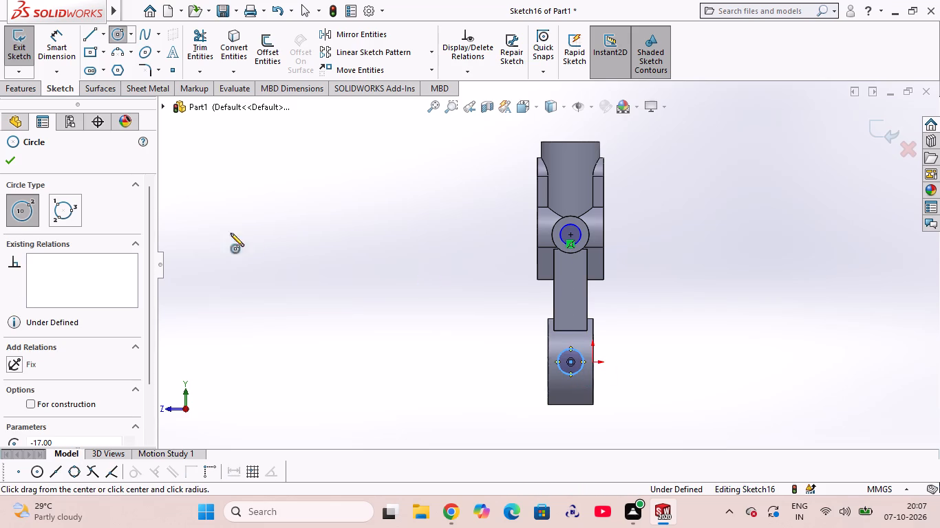
{"action": "left_click", "coordinate": [8, 158]}
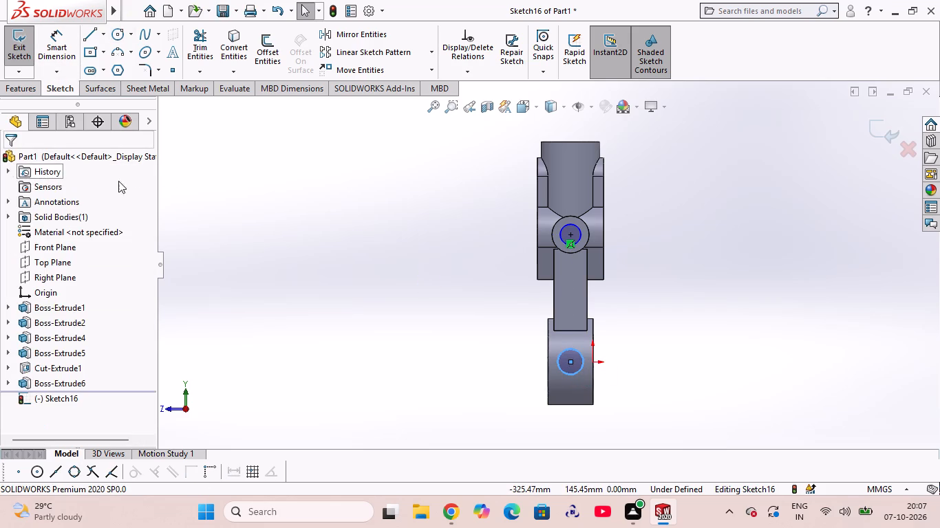
Add an equal relation between the boss circle and the lower ring circle.
{"action": "left_click", "coordinate": [565, 222]}
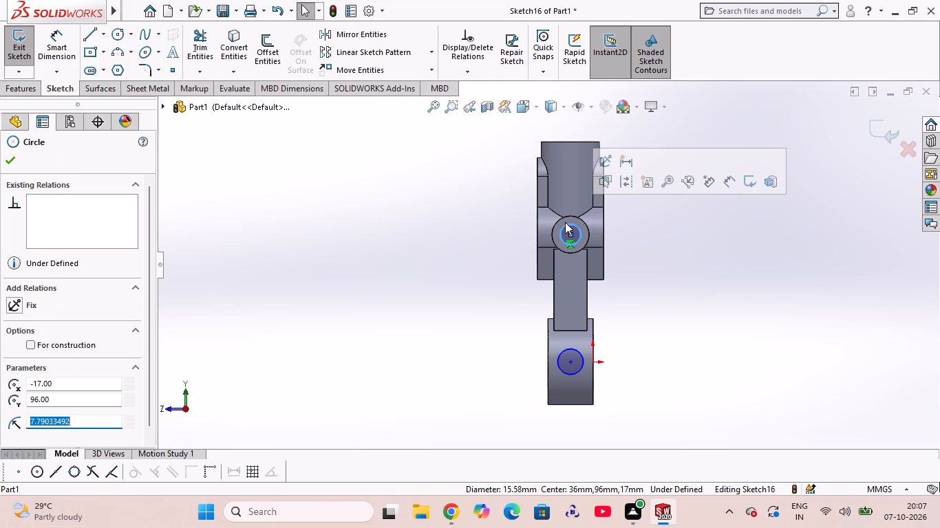
{"action": "left_click", "coordinate": [569, 346], "text": "ctrl"}
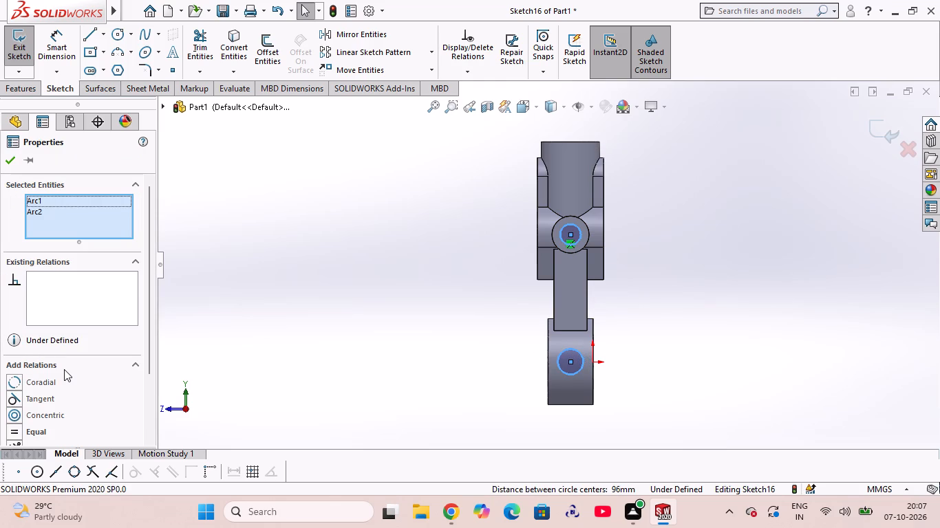
{"action": "left_click", "coordinate": [32, 429]}
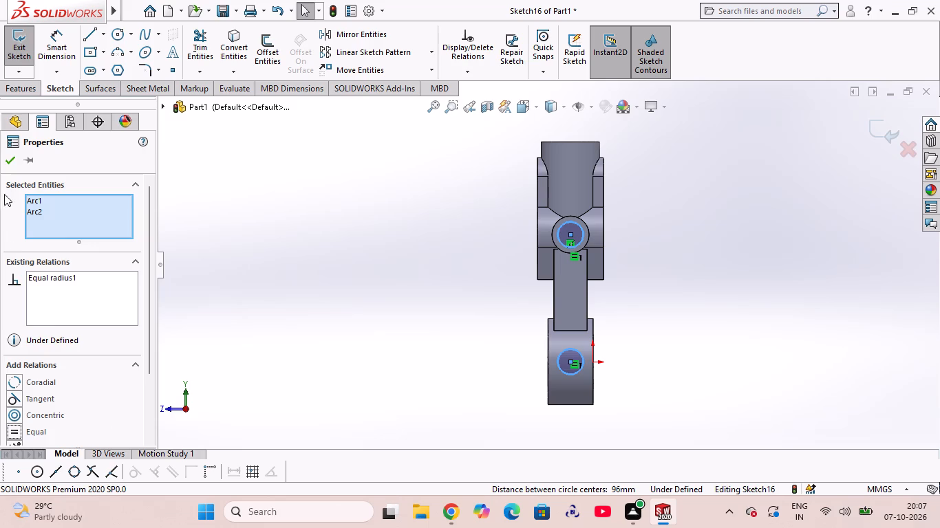
{"action": "left_click", "coordinate": [12, 155]}
Dimension the boss circle's diameter at 10 mm.
{"action": "left_click", "coordinate": [56, 53]}
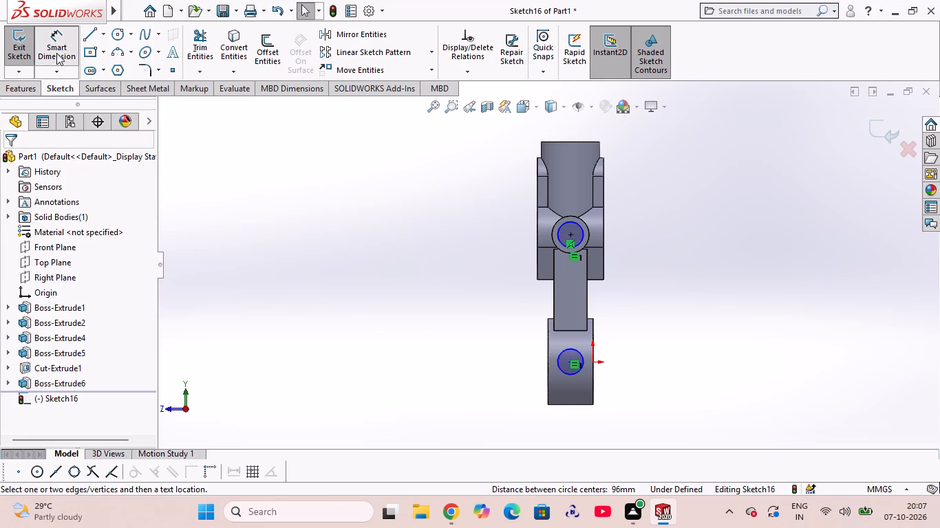
{"action": "left_click", "coordinate": [581, 228]}
{"action": "left_click", "coordinate": [699, 202]}
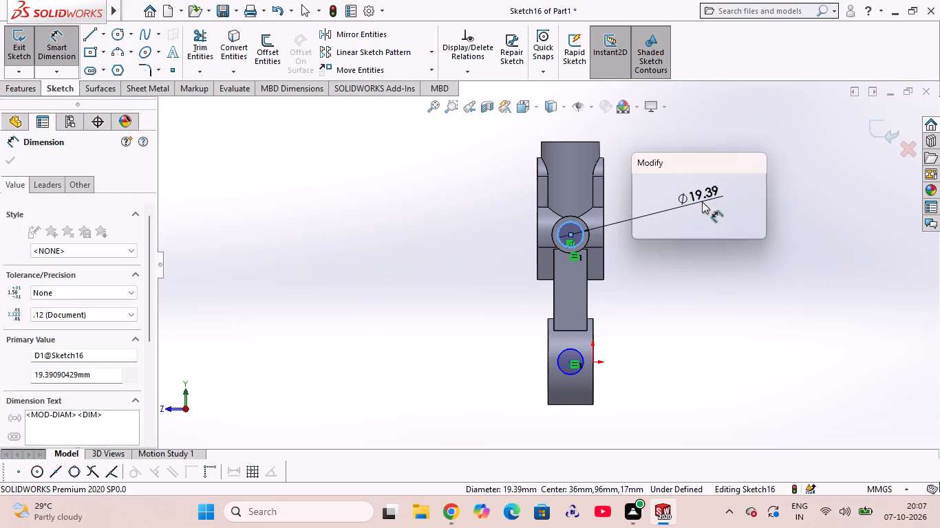
{"action": "type", "text": "10"}
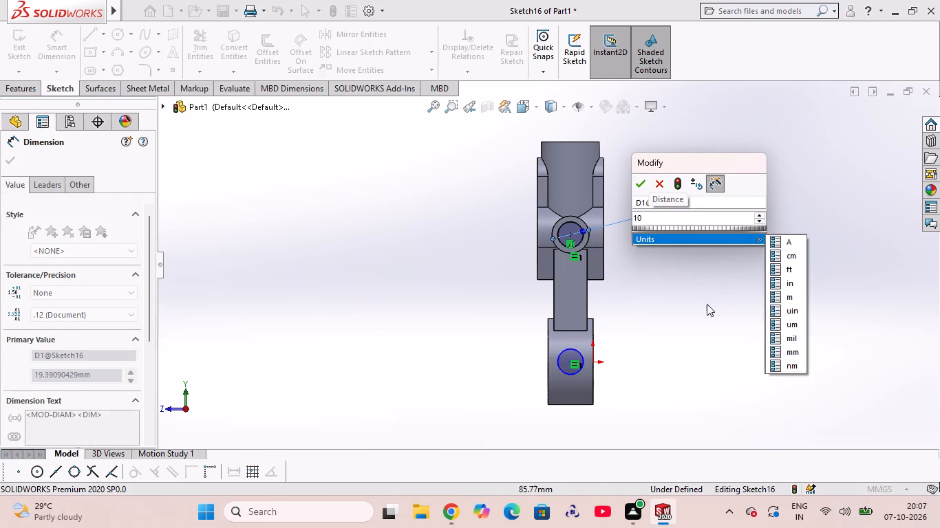
{"action": "left_click", "coordinate": [707, 304]}
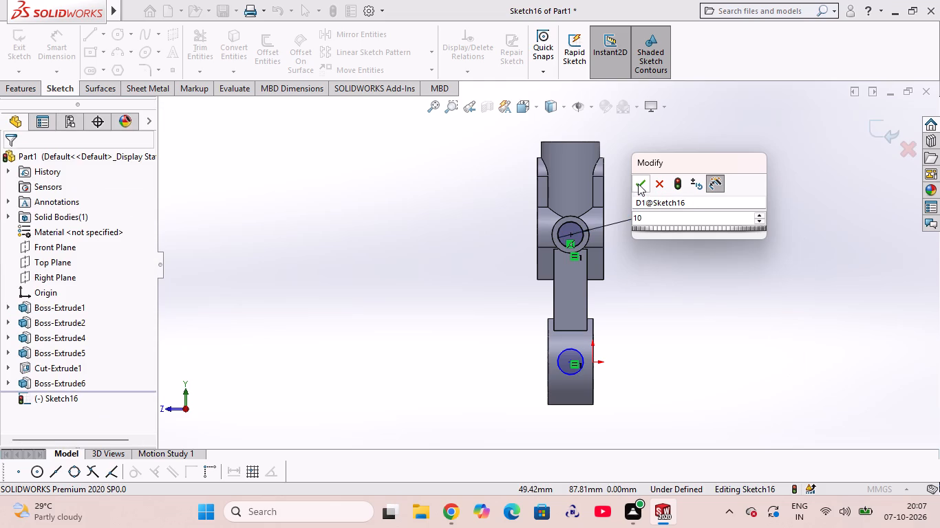
{"action": "left_click", "coordinate": [639, 183]}
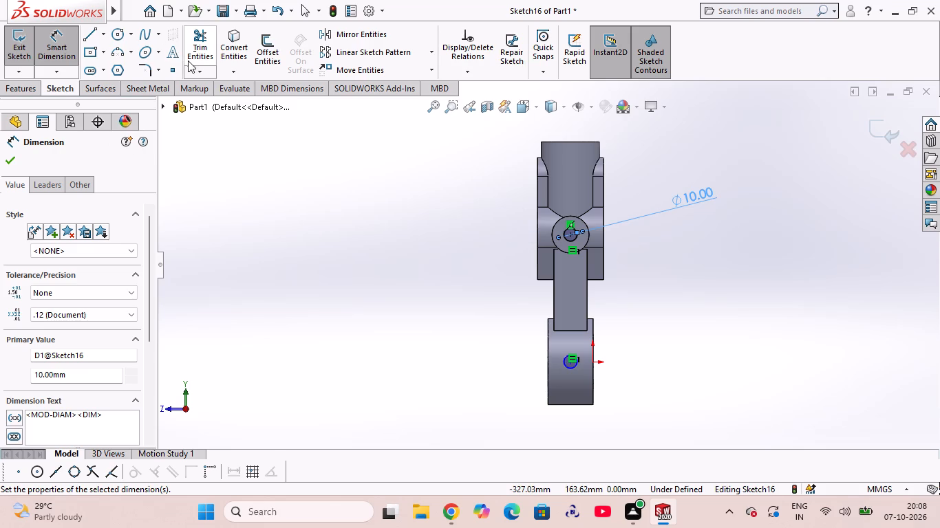
Cut-extrude both circles to a blind depth of 37 mm through the side boss and the lower ring's near wall.
{"action": "middle_click_drag", "start_coordinate": [411, 357], "coordinate": [469, 358]}
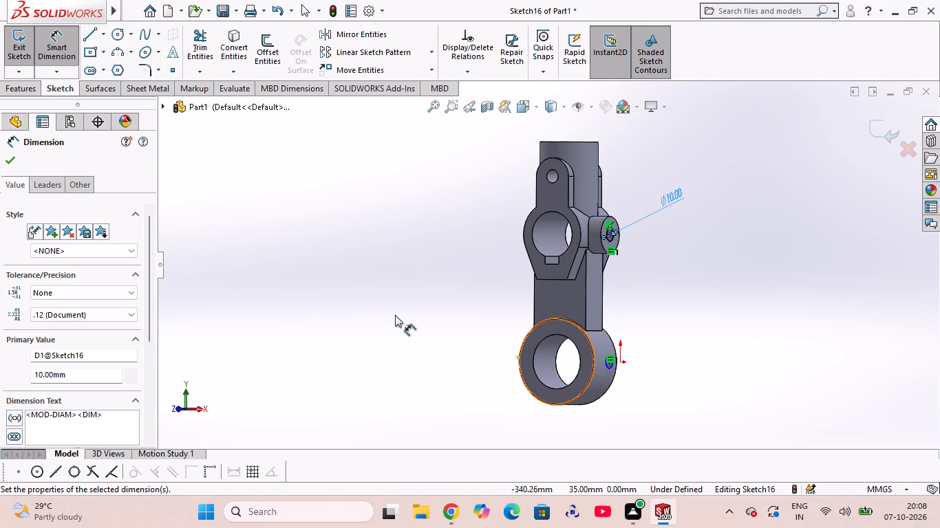
{"action": "middle_click_drag", "start_coordinate": [395, 315], "coordinate": [350, 324]}
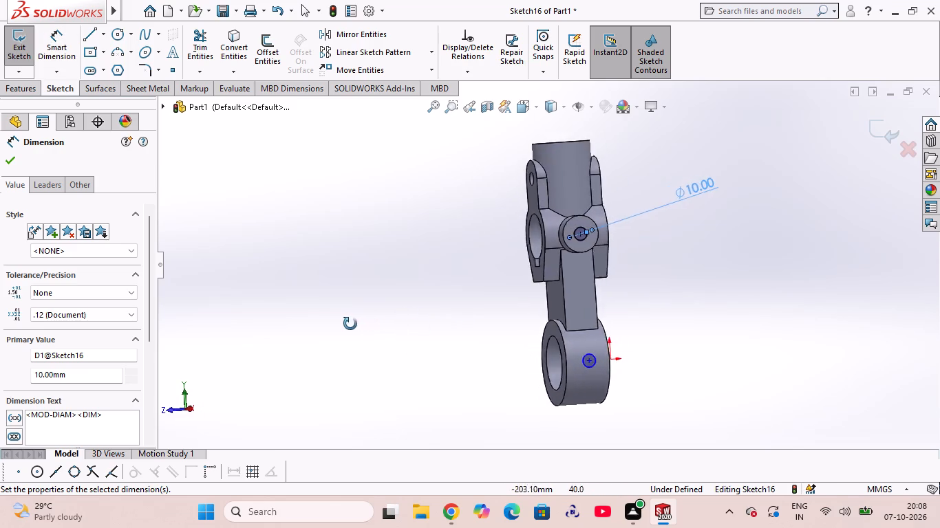
{"action": "middle_click_drag", "start_coordinate": [350, 324], "coordinate": [345, 324]}
{"action": "scroll", "coordinate": [345, 324], "scroll_direction": "down", "scroll_amount": 1}
{"action": "left_click", "coordinate": [16, 88]}
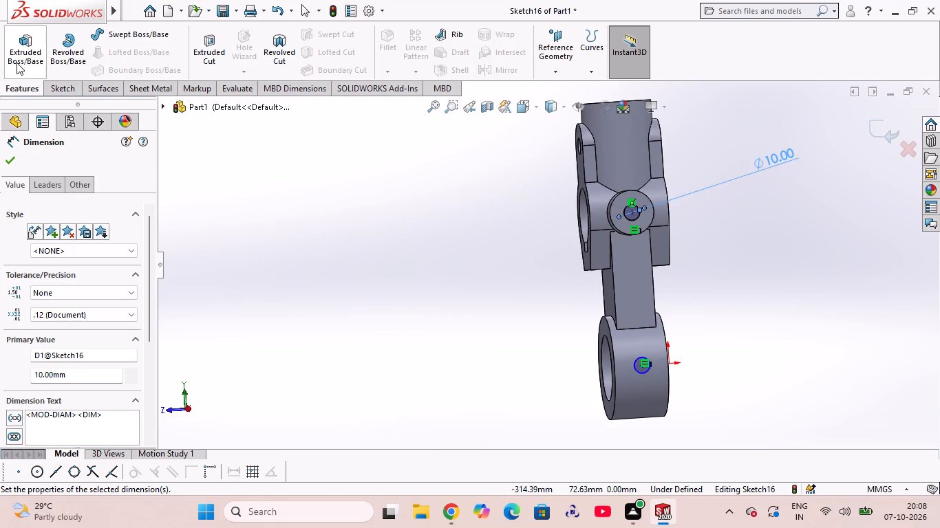
{"action": "left_click", "coordinate": [214, 60]}
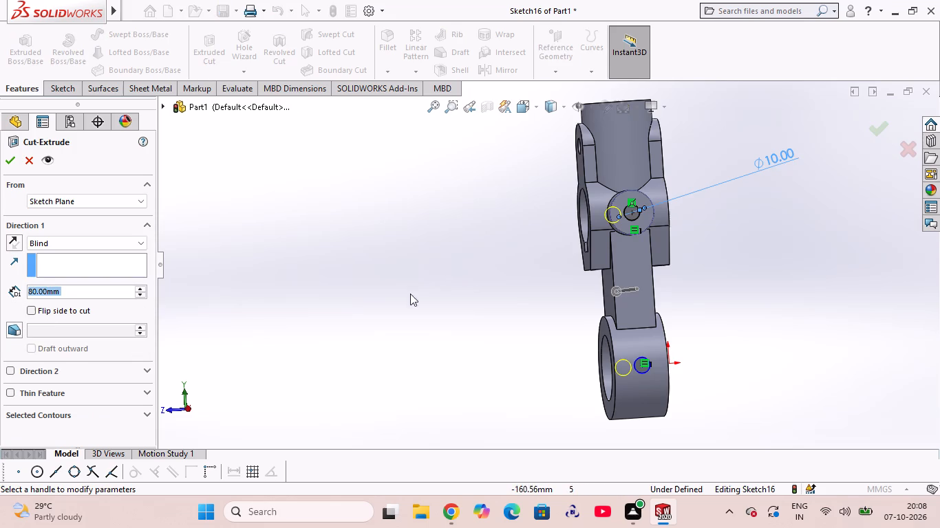
{"action": "middle_click_drag", "start_coordinate": [416, 294], "coordinate": [487, 304]}
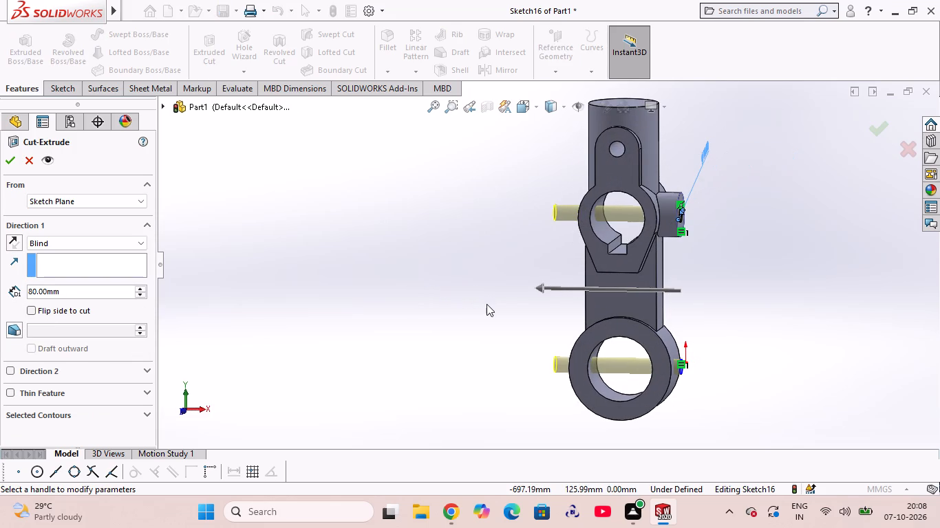
{"action": "middle_click", "coordinate": [487, 305]}
{"action": "middle_click", "coordinate": [487, 305]}
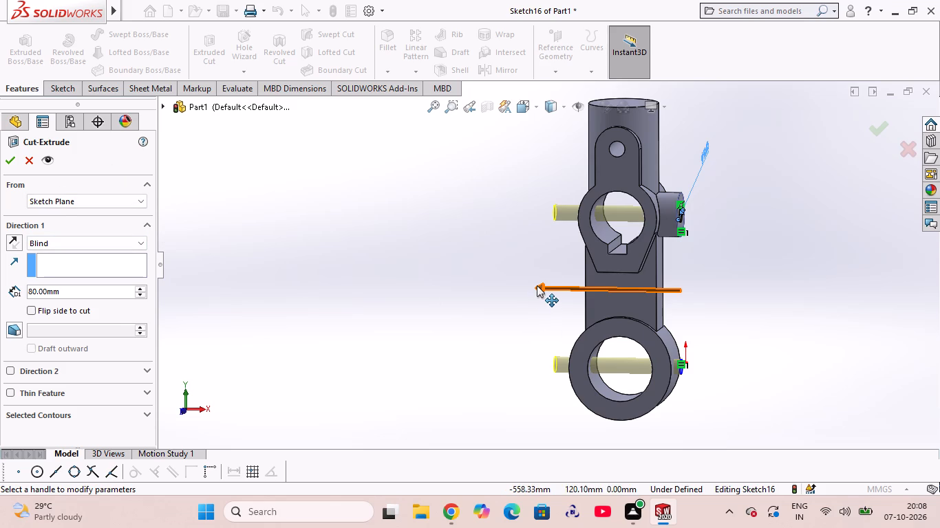
{"action": "left_click_drag", "start_coordinate": [537, 285], "coordinate": [623, 302]}
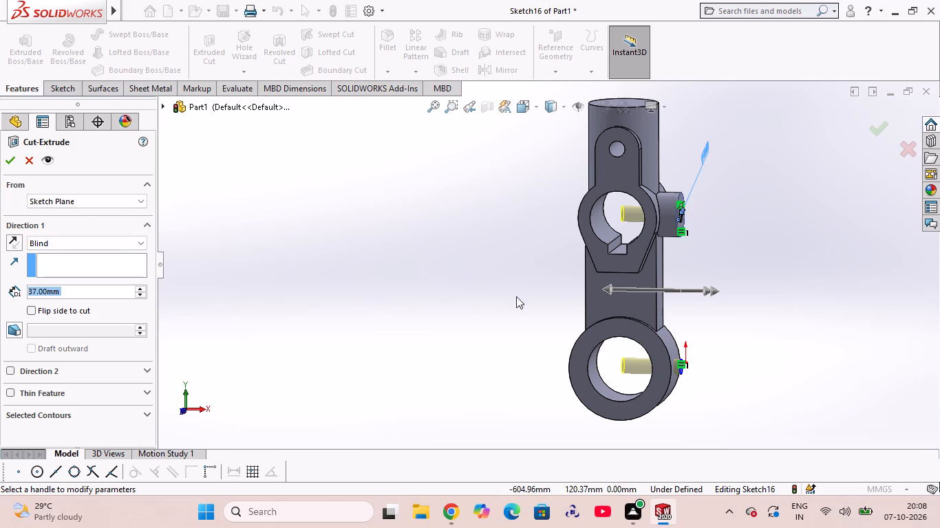
{"action": "middle_click_drag", "start_coordinate": [509, 298], "coordinate": [435, 300]}
{"action": "scroll", "coordinate": [435, 300], "scroll_direction": "up", "scroll_amount": 1}
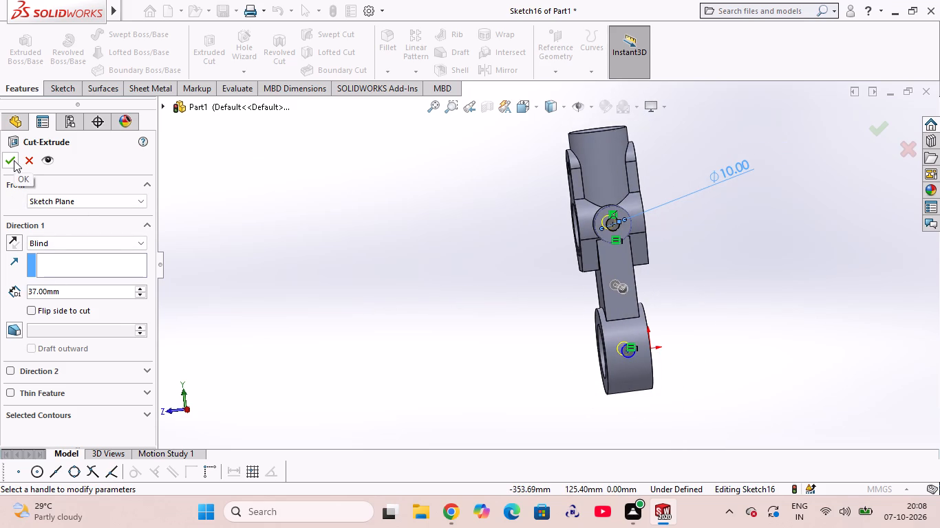
{"action": "left_click", "coordinate": [14, 160]}
{"action": "left_click", "coordinate": [329, 265]}
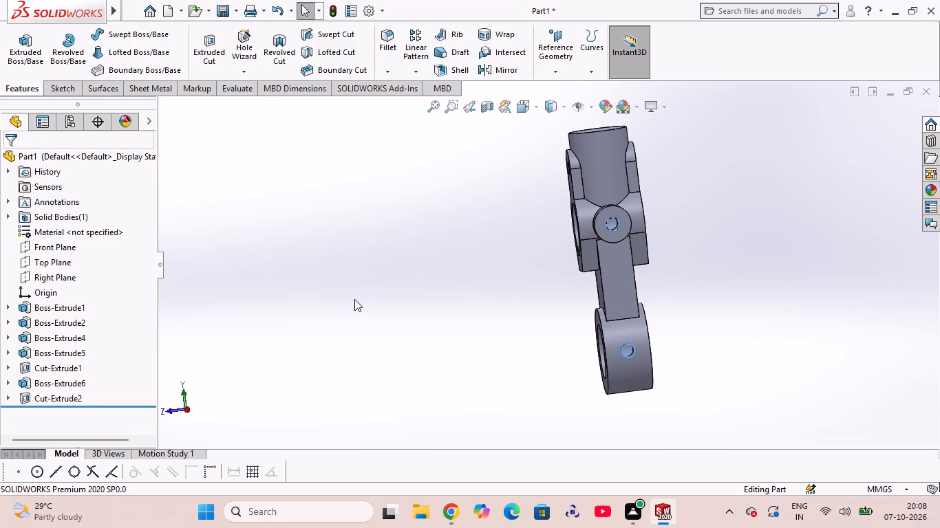
Examine the new holes in the side boss and lower ring, and the opposite side of the clamp body.
{"action": "middle_click_drag", "start_coordinate": [353, 316], "coordinate": [465, 321]}
{"action": "middle_click_drag", "start_coordinate": [461, 321], "coordinate": [394, 315]}
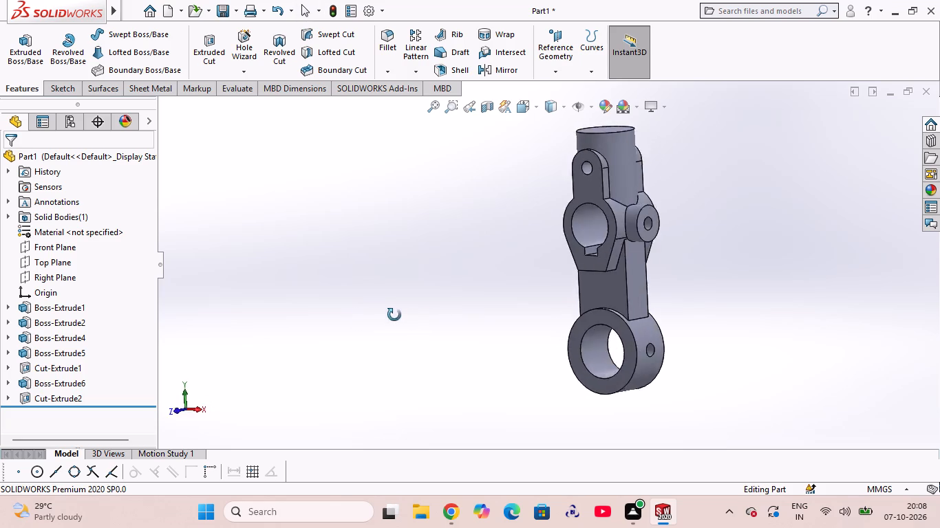
{"action": "middle_click_drag", "start_coordinate": [394, 315], "coordinate": [371, 311]}
{"action": "middle_click", "coordinate": [367, 310]}
{"action": "middle_click_drag", "start_coordinate": [364, 309], "coordinate": [352, 307]}
{"action": "middle_click", "coordinate": [348, 306]}
{"action": "middle_click", "coordinate": [342, 305]}
{"action": "scroll", "coordinate": [339, 305], "scroll_direction": "up", "scroll_amount": 1}
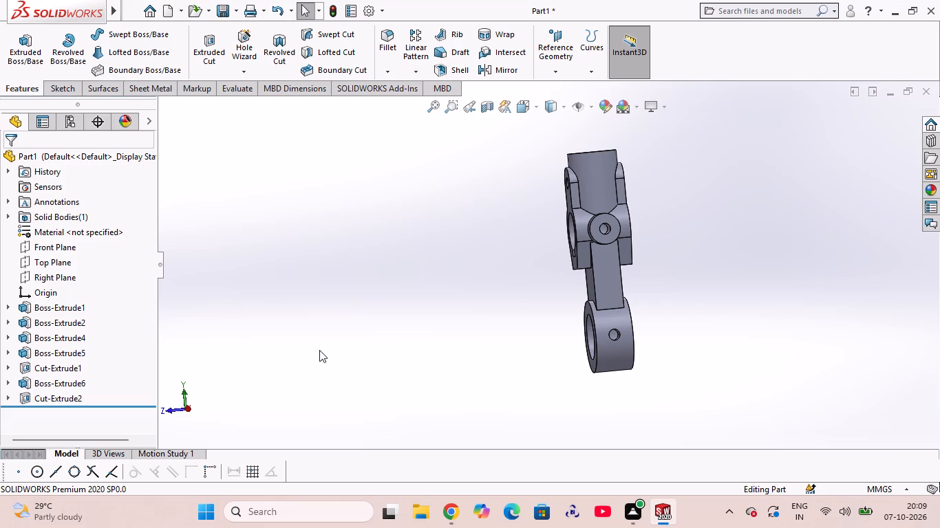
{"action": "scroll", "coordinate": [598, 232], "scroll_direction": "down", "scroll_amount": 6}
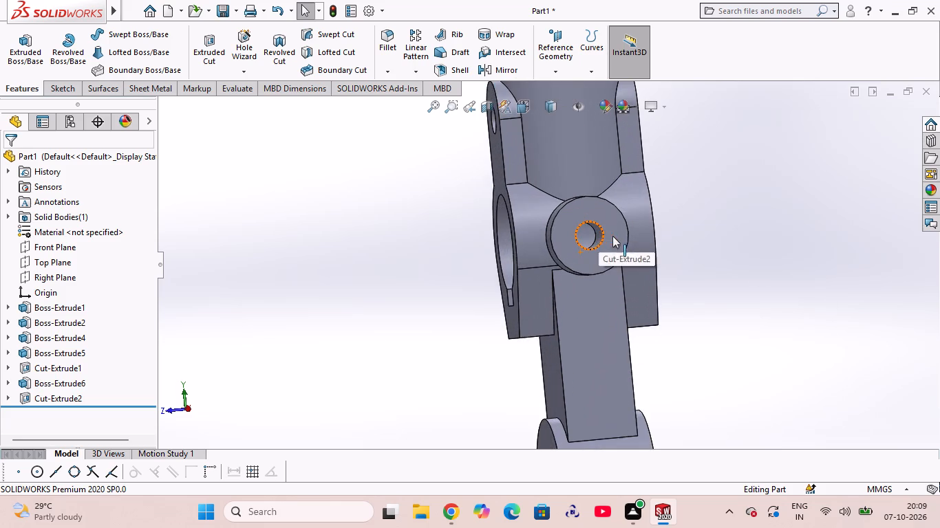
{"action": "middle_click_drag", "start_coordinate": [741, 241], "coordinate": [765, 259]}
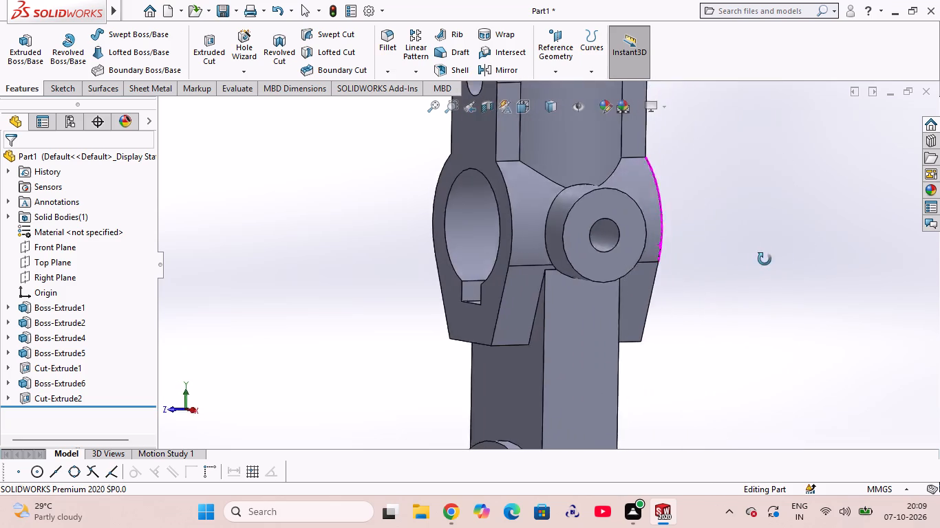
{"action": "middle_click_drag", "start_coordinate": [765, 259], "coordinate": [868, 259]}
{"action": "middle_click", "coordinate": [875, 260]}
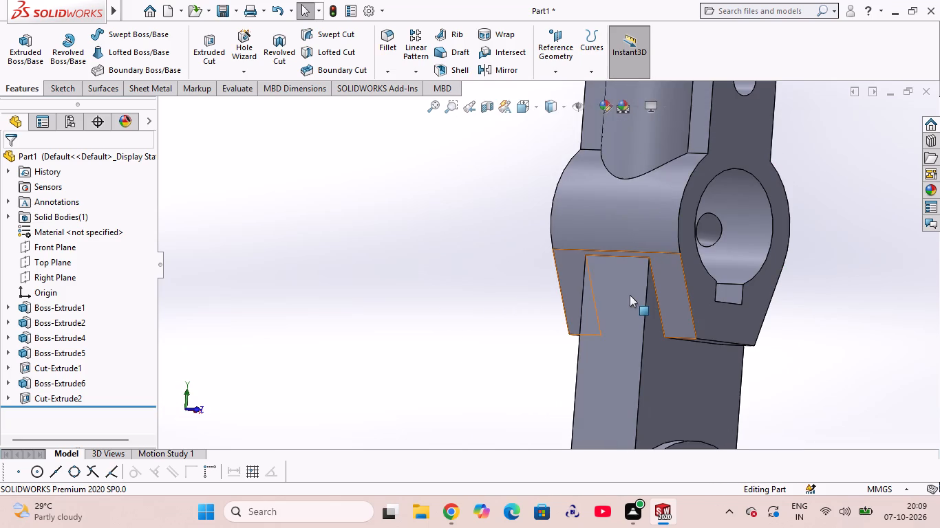
Sketch a circle about 32 mm in diameter on the upper cylinder's end face, concentric with its circular edge.
{"action": "scroll", "coordinate": [628, 298], "scroll_direction": "up", "scroll_amount": 5}
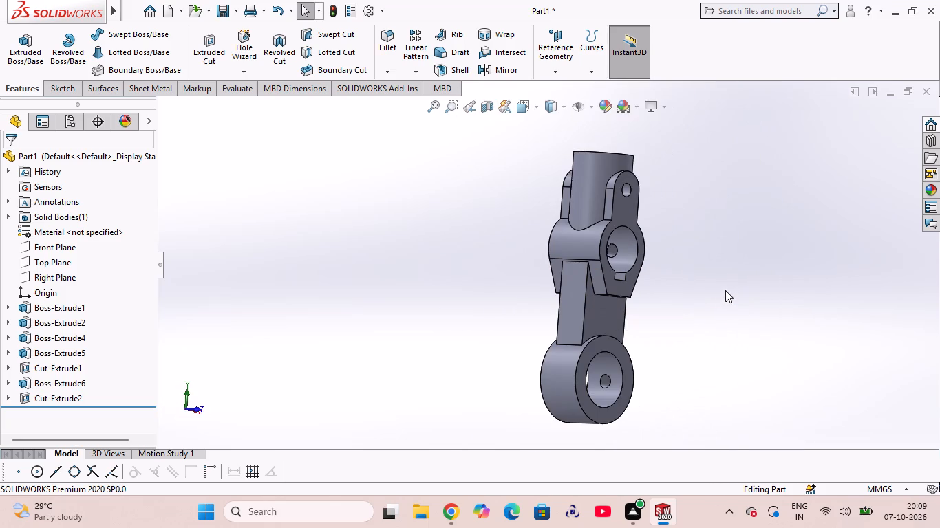
{"action": "middle_click_drag", "start_coordinate": [727, 289], "coordinate": [681, 373]}
{"action": "middle_click", "coordinate": [681, 373]}
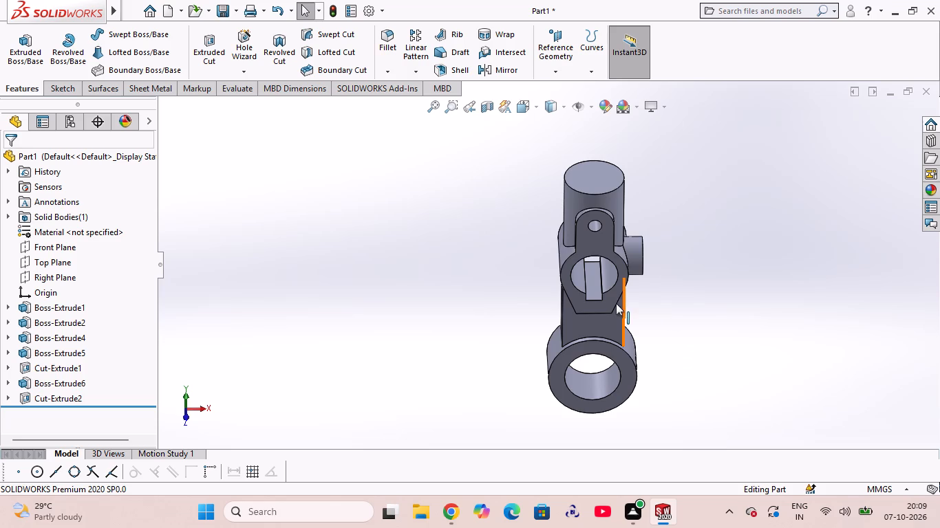
{"action": "scroll", "coordinate": [659, 241], "scroll_direction": "down", "scroll_amount": 2}
{"action": "scroll", "coordinate": [665, 260], "scroll_direction": "up", "scroll_amount": 3}
{"action": "scroll", "coordinate": [589, 181], "scroll_direction": "down", "scroll_amount": 1}
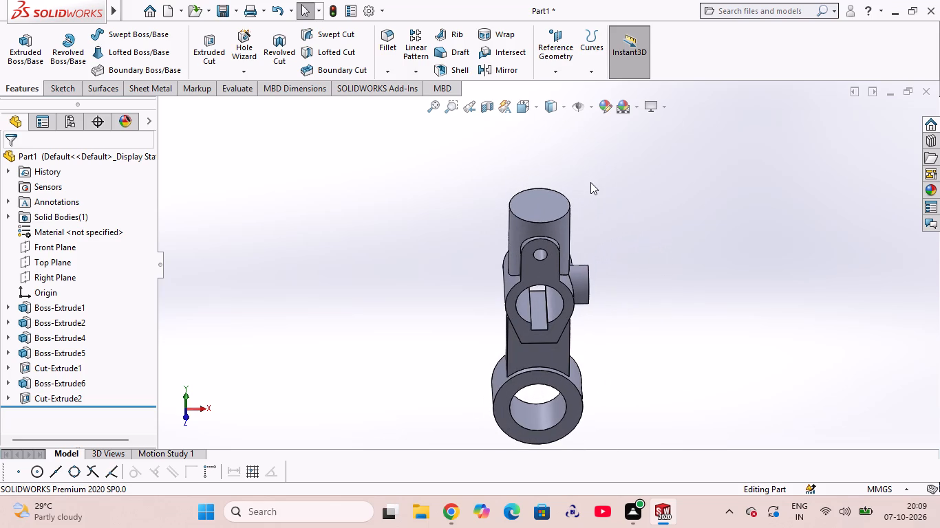
{"action": "middle_click_drag", "start_coordinate": [584, 198], "coordinate": [583, 242]}
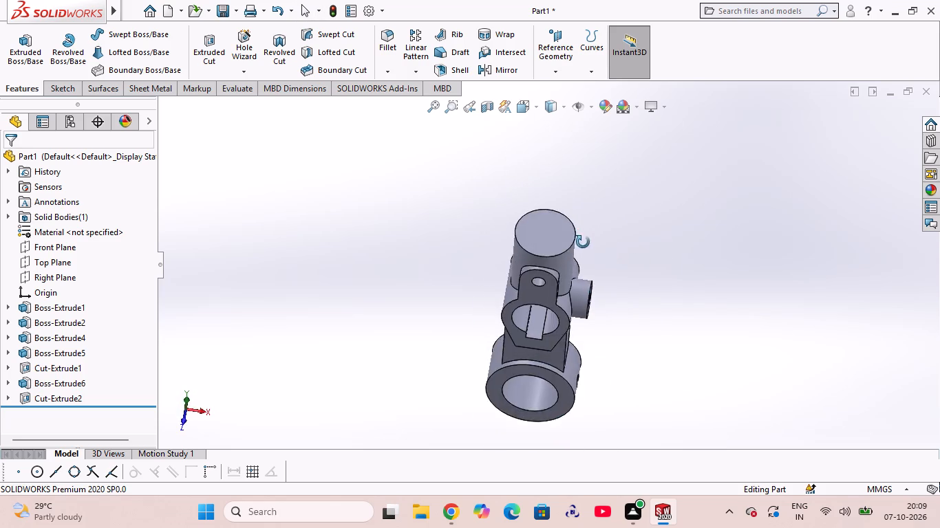
{"action": "middle_click_drag", "start_coordinate": [583, 242], "coordinate": [645, 395]}
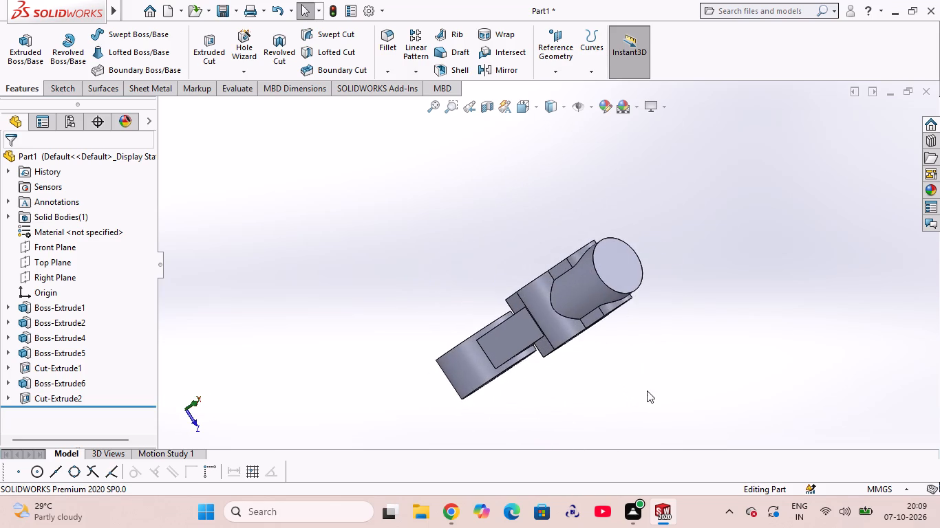
{"action": "scroll", "coordinate": [650, 269], "scroll_direction": "up", "scroll_amount": 2}
{"action": "scroll", "coordinate": [650, 269], "scroll_direction": "down", "scroll_amount": 4}
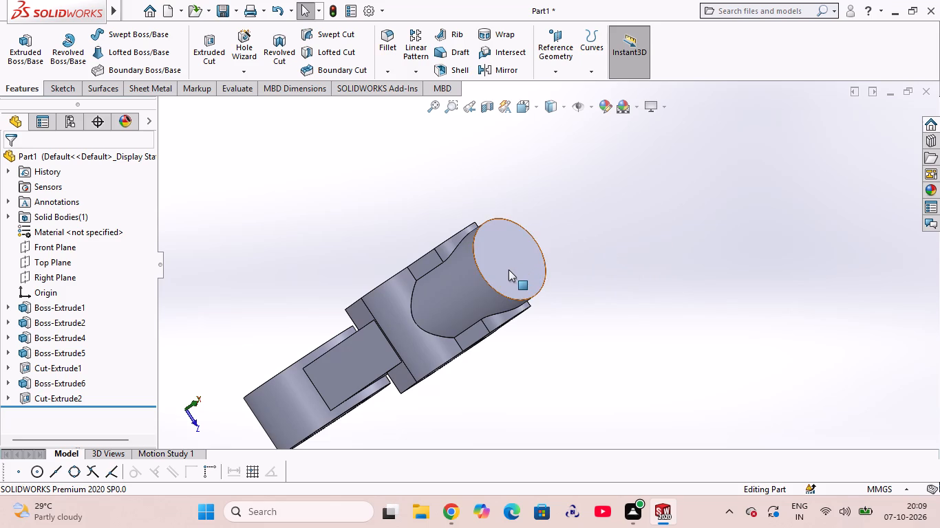
{"action": "left_click", "coordinate": [507, 271]}
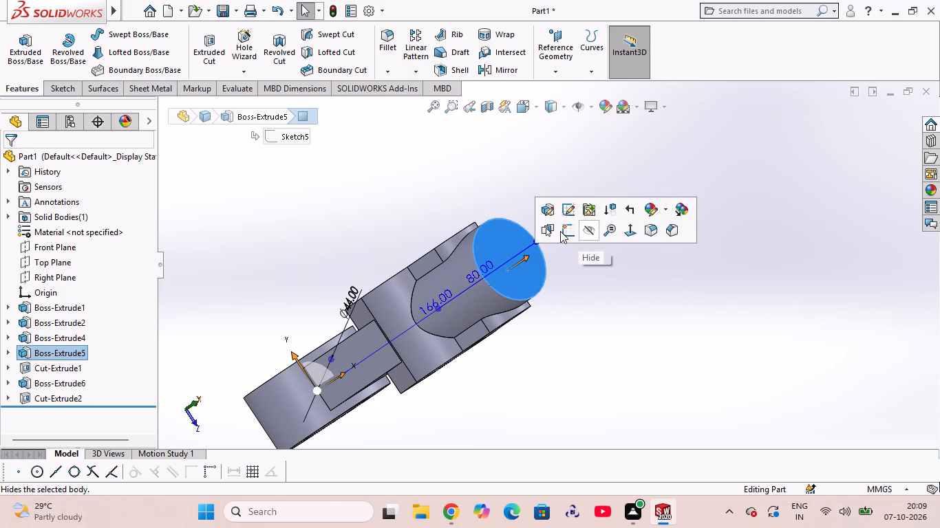
{"action": "left_click", "coordinate": [560, 231]}
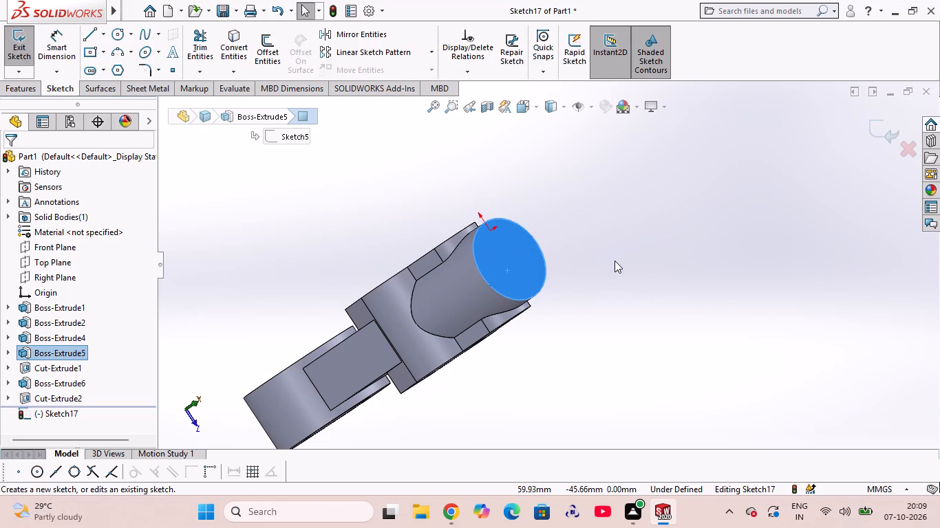
{"action": "key", "text": "ctrl+8"}
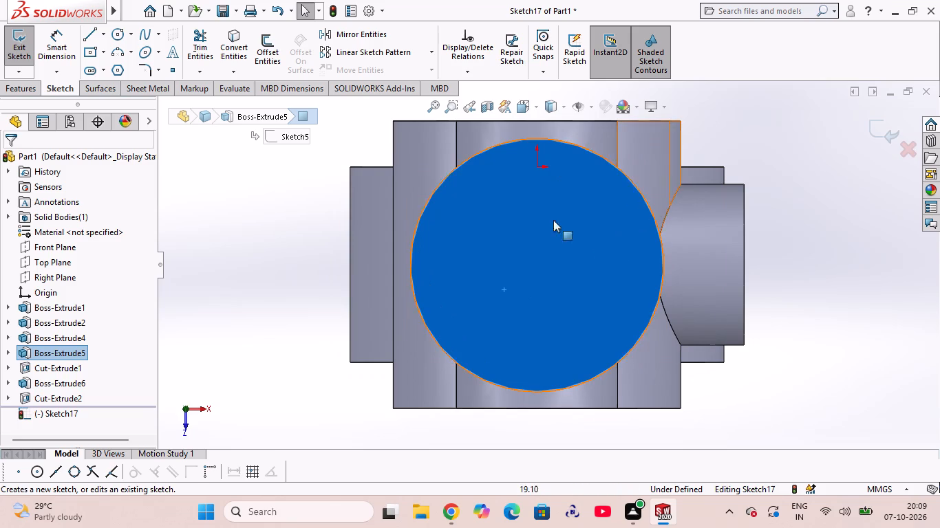
{"action": "left_click", "coordinate": [116, 35]}
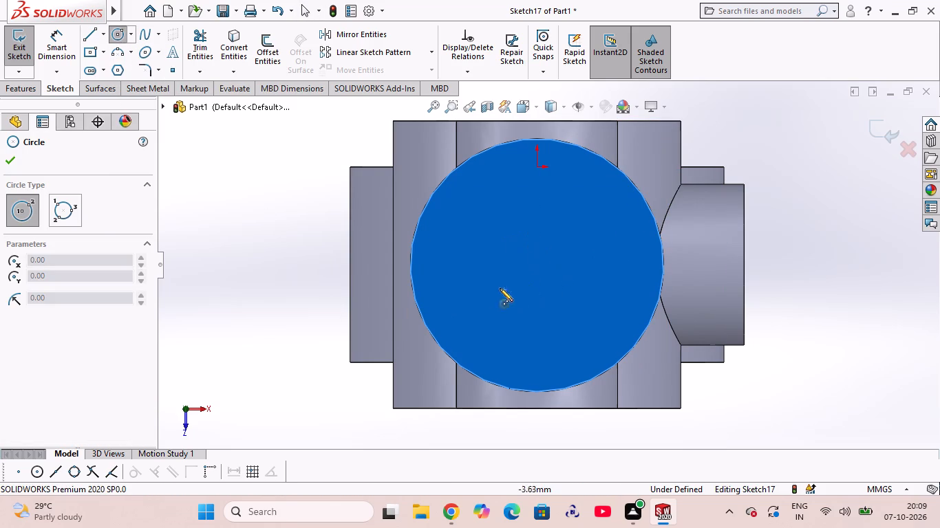
{"action": "left_click", "coordinate": [537, 263]}
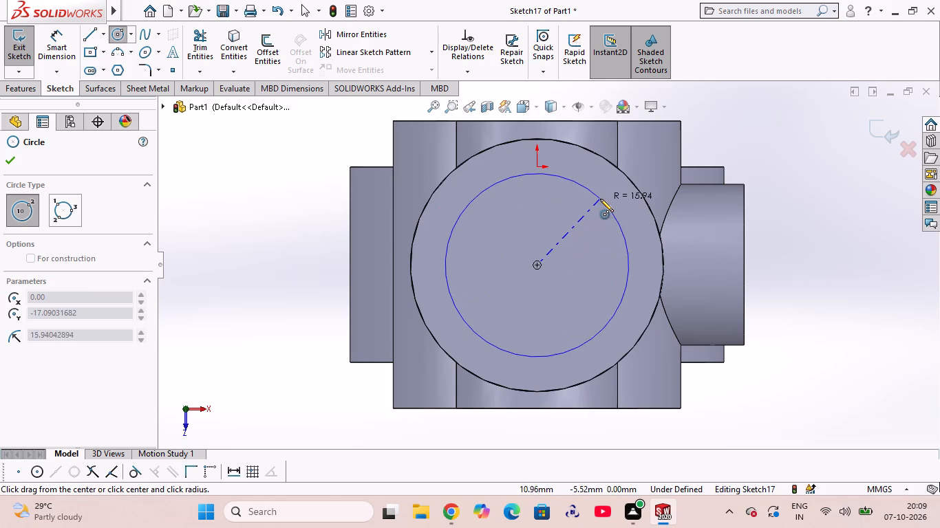
{"action": "left_click", "coordinate": [600, 199]}
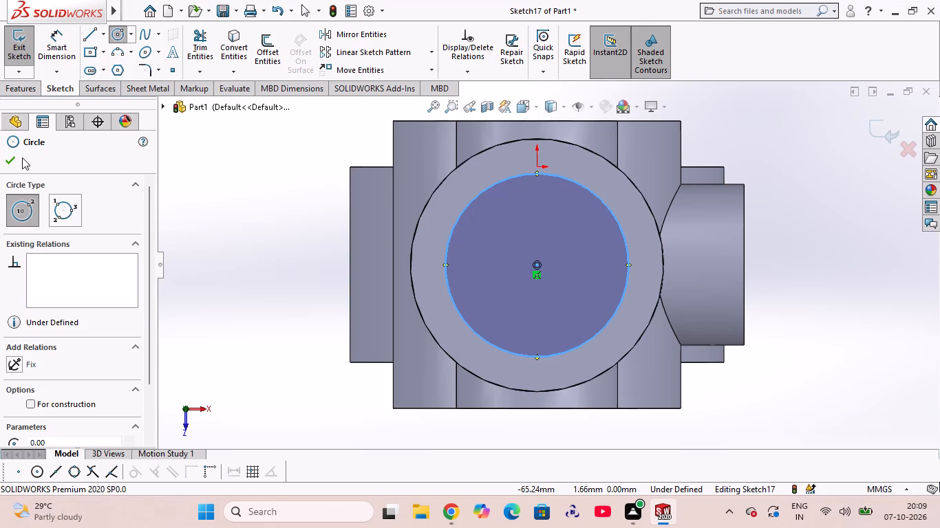
{"action": "left_click", "coordinate": [5, 160]}
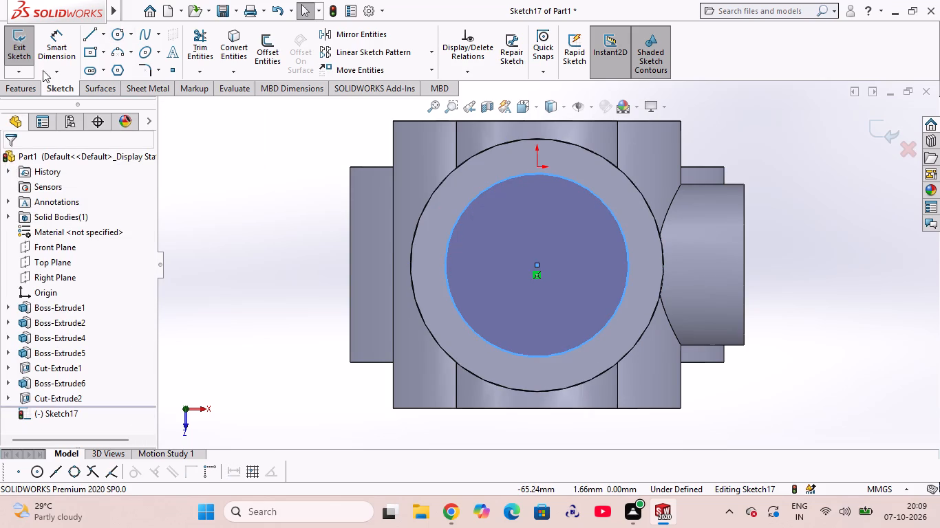
Dimension the new circle's diameter at 22.2 mm.
{"action": "left_click", "coordinate": [53, 55]}
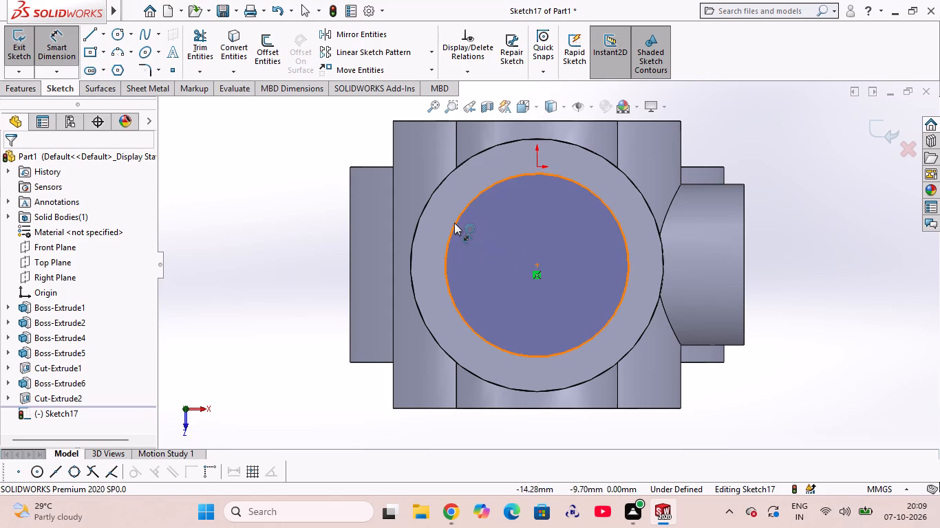
{"action": "left_click", "coordinate": [454, 223]}
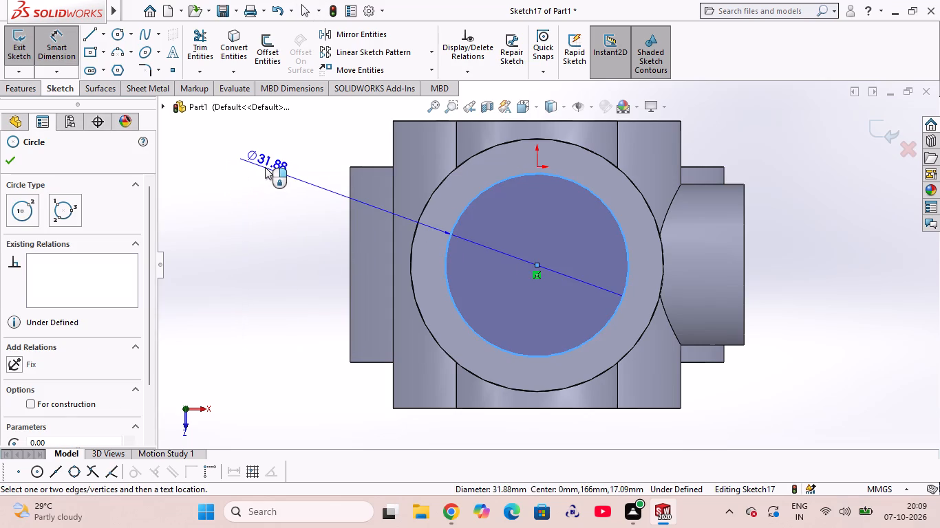
{"action": "left_click", "coordinate": [265, 167]}
{"action": "type", "text": "22"}
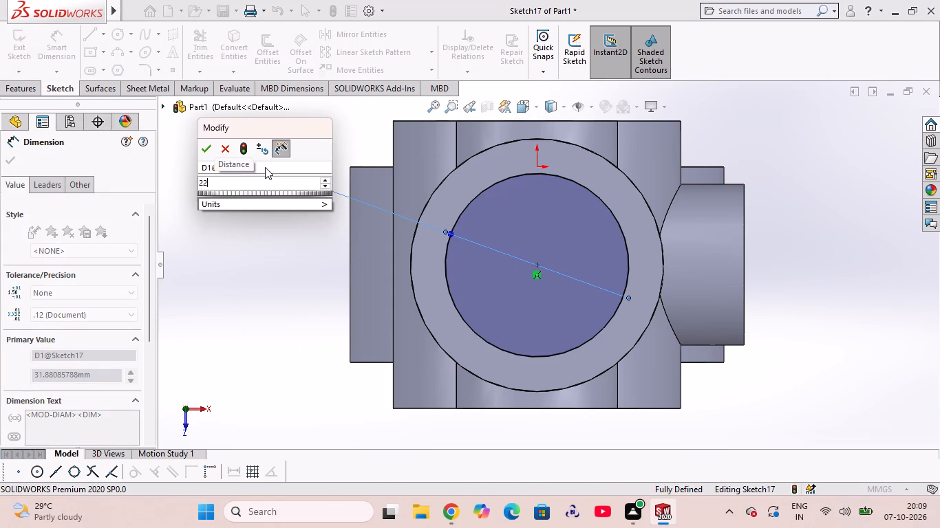
{"action": "type", "text": ".2"}
{"action": "key", "text": "Return"}
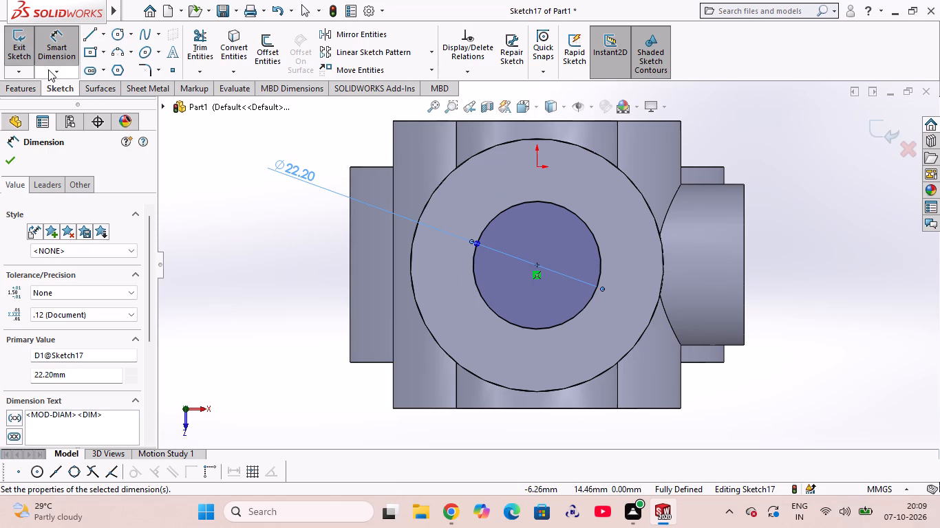
Start an extruded cut from the 22.2 mm circle on the upper cylinder's end face.
{"action": "left_click", "coordinate": [23, 88]}
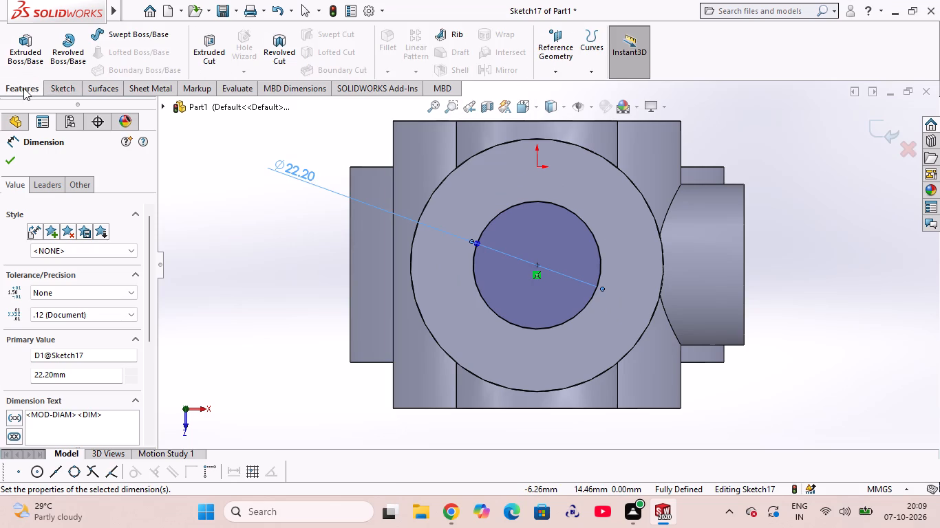
{"action": "left_click", "coordinate": [206, 57]}
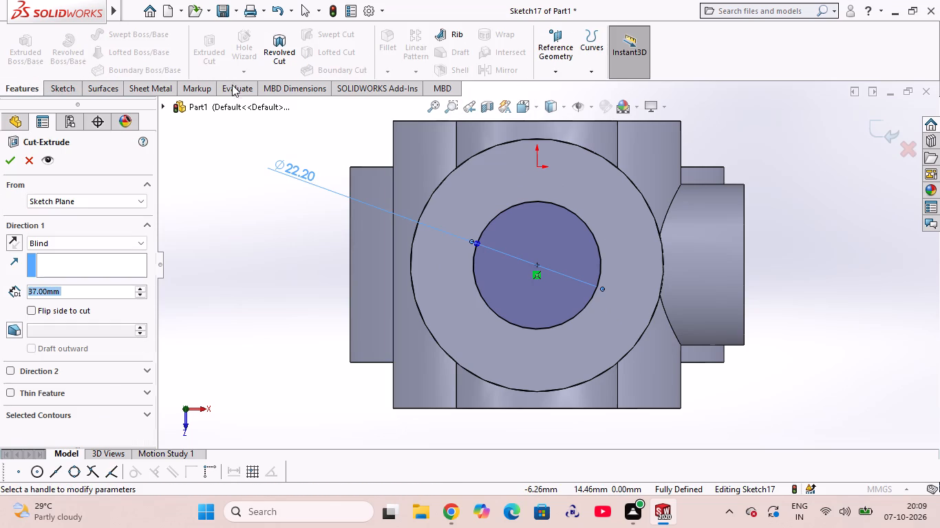
Examine the cut preview from all around the part to judge how far the upper-cylinder bore should reach into the clamp body.
{"action": "middle_click_drag", "start_coordinate": [284, 313], "coordinate": [308, 224]}
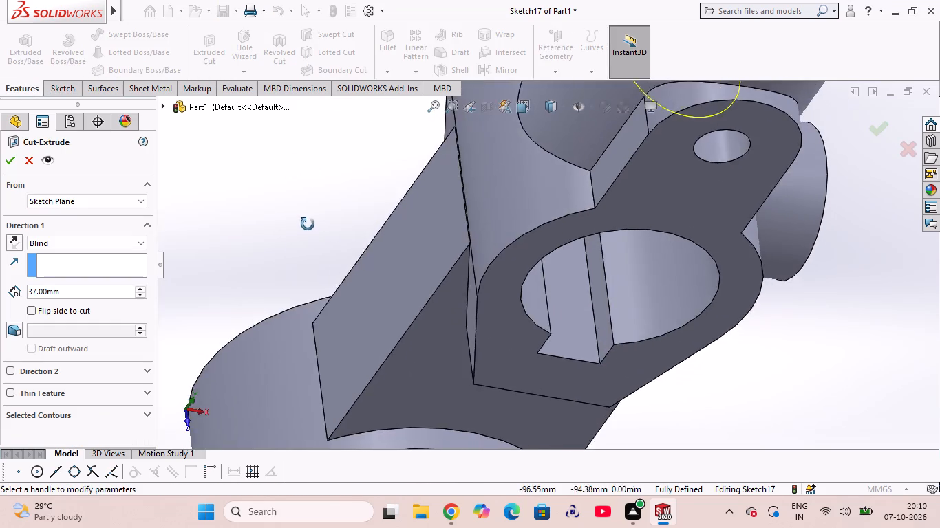
{"action": "middle_click_drag", "start_coordinate": [308, 224], "coordinate": [280, 225]}
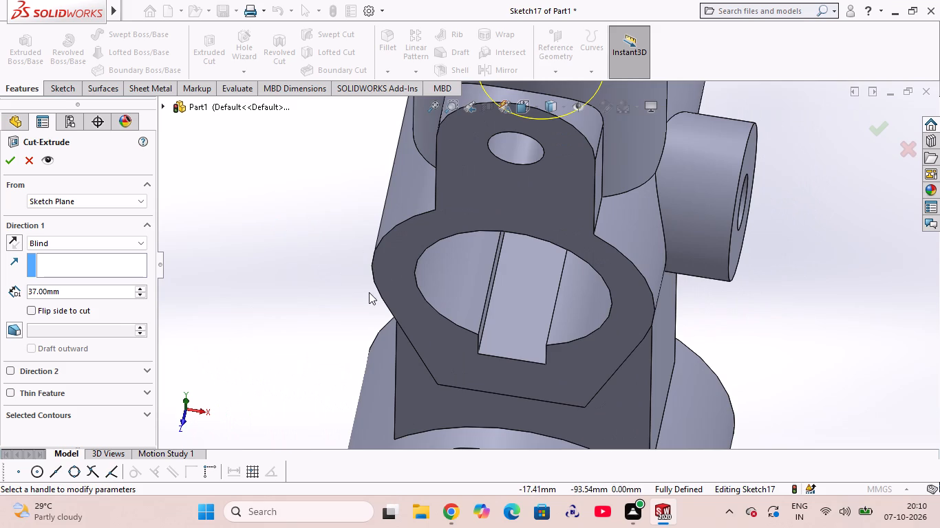
{"action": "scroll", "coordinate": [314, 325], "scroll_direction": "up", "scroll_amount": 6}
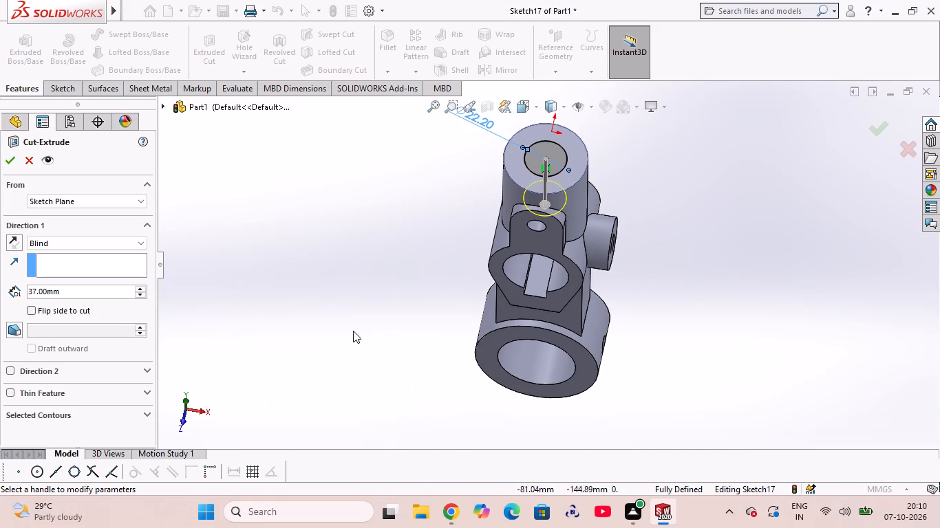
{"action": "middle_click_drag", "start_coordinate": [386, 365], "coordinate": [382, 316]}
{"action": "scroll", "coordinate": [409, 315], "scroll_direction": "up", "scroll_amount": 2}
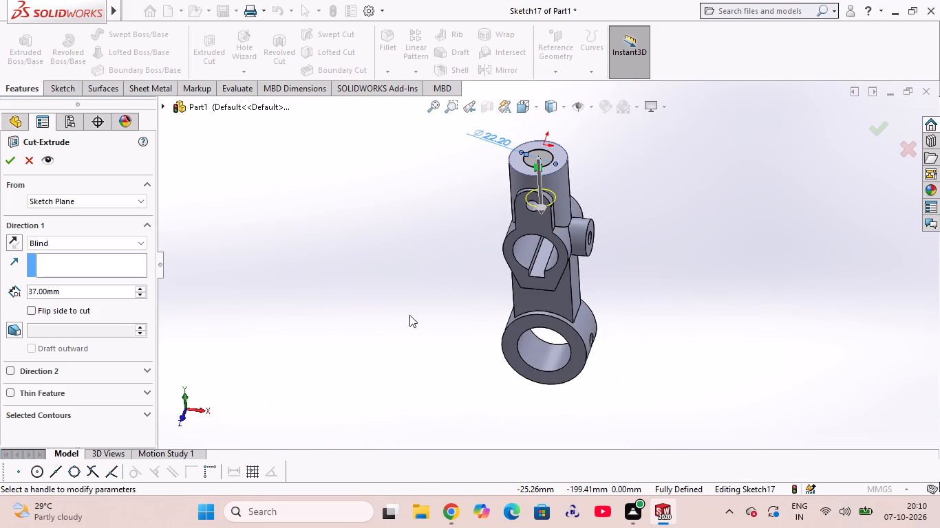
{"action": "middle_click_drag", "start_coordinate": [410, 332], "coordinate": [429, 280]}
{"action": "middle_click", "coordinate": [429, 280]}
{"action": "scroll", "coordinate": [429, 280], "scroll_direction": "up", "scroll_amount": 1}
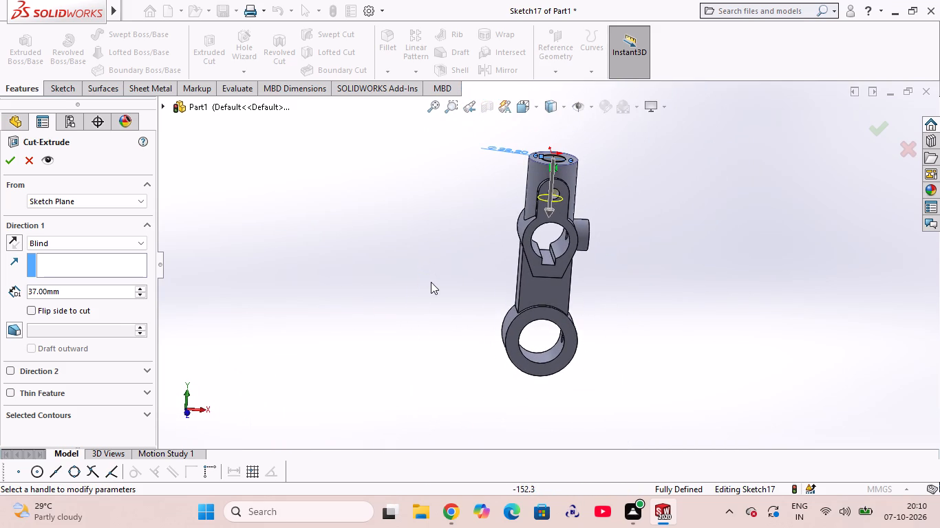
{"action": "scroll", "coordinate": [569, 184], "scroll_direction": "down", "scroll_amount": 1}
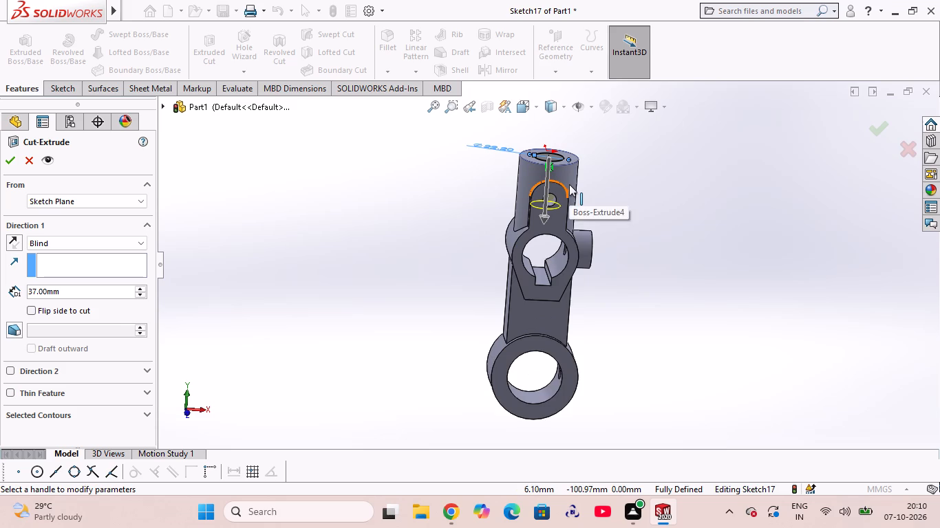
{"action": "scroll", "coordinate": [569, 184], "scroll_direction": "down", "scroll_amount": 1}
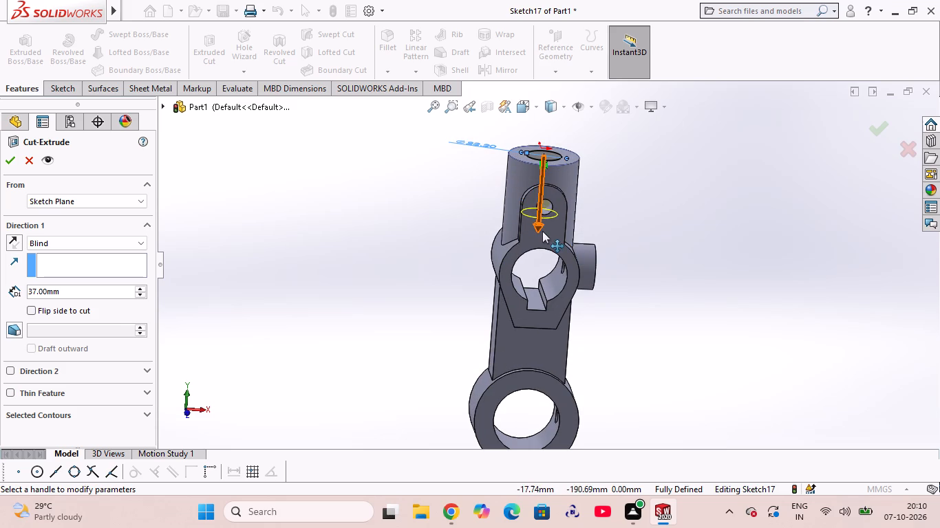
{"action": "scroll", "coordinate": [537, 222], "scroll_direction": "up", "scroll_amount": 1}
{"action": "scroll", "coordinate": [537, 222], "scroll_direction": "down", "scroll_amount": 1}
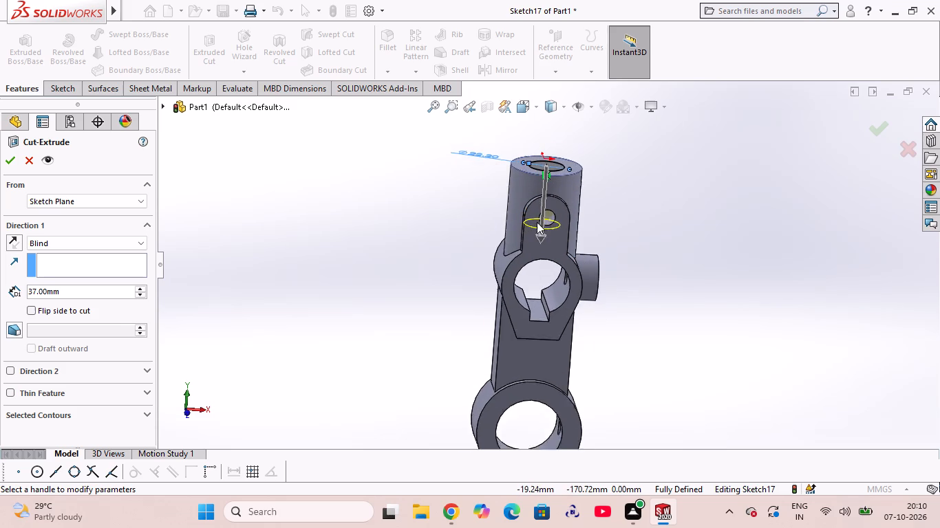
{"action": "scroll", "coordinate": [537, 222], "scroll_direction": "down", "scroll_amount": 1}
{"action": "scroll", "coordinate": [537, 222], "scroll_direction": "up", "scroll_amount": 2}
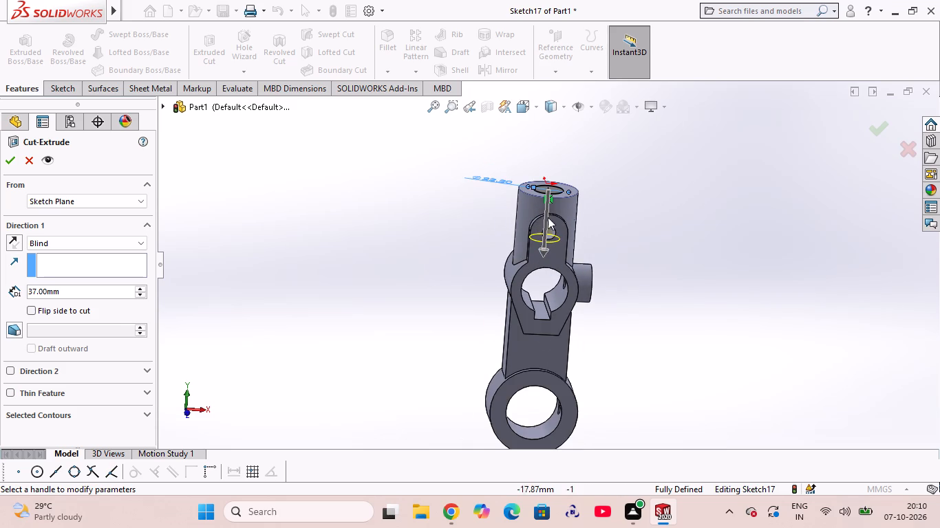
{"action": "middle_click_drag", "start_coordinate": [626, 191], "coordinate": [564, 240]}
{"action": "middle_click_drag", "start_coordinate": [562, 236], "coordinate": [462, 205]}
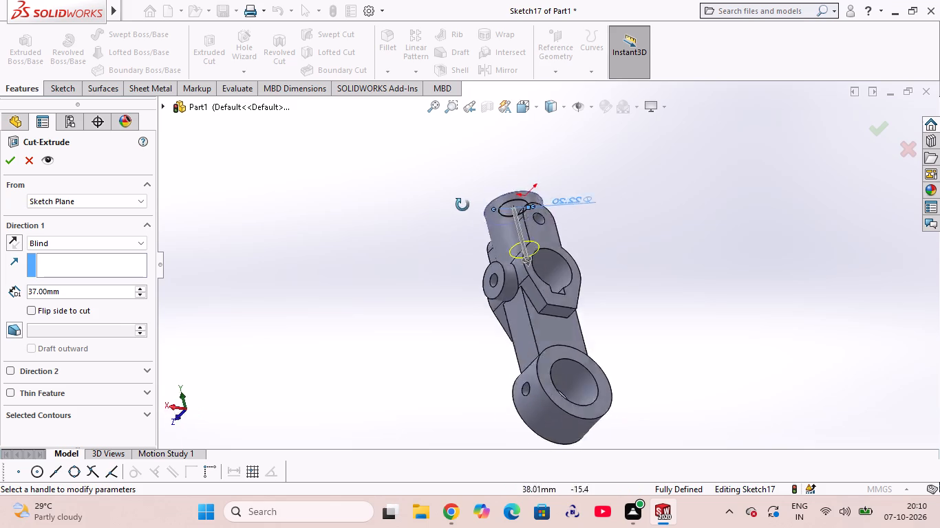
{"action": "middle_click_drag", "start_coordinate": [462, 205], "coordinate": [639, 285]}
{"action": "middle_click_drag", "start_coordinate": [641, 285], "coordinate": [595, 245]}
{"action": "middle_click_drag", "start_coordinate": [592, 243], "coordinate": [745, 276]}
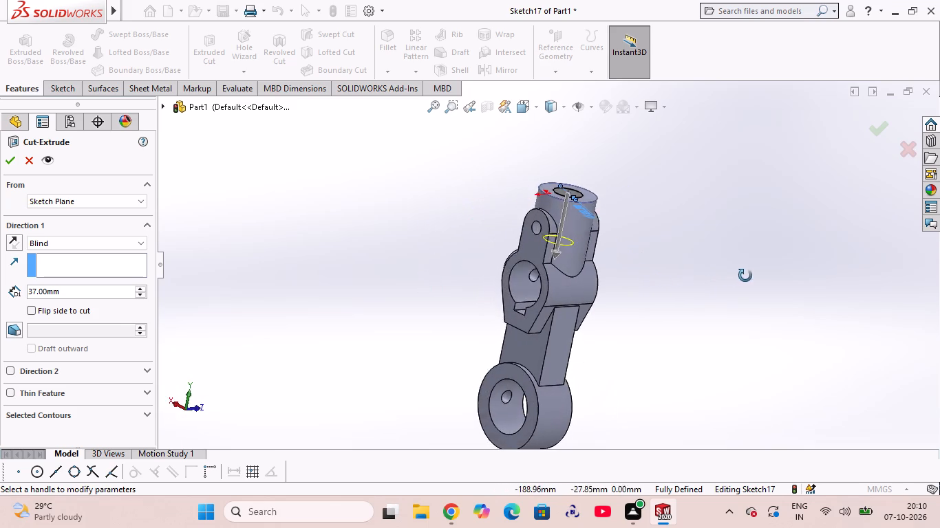
{"action": "middle_click_drag", "start_coordinate": [745, 276], "coordinate": [746, 276]}
{"action": "middle_click", "coordinate": [746, 276]}
{"action": "middle_click_drag", "start_coordinate": [685, 278], "coordinate": [568, 414]}
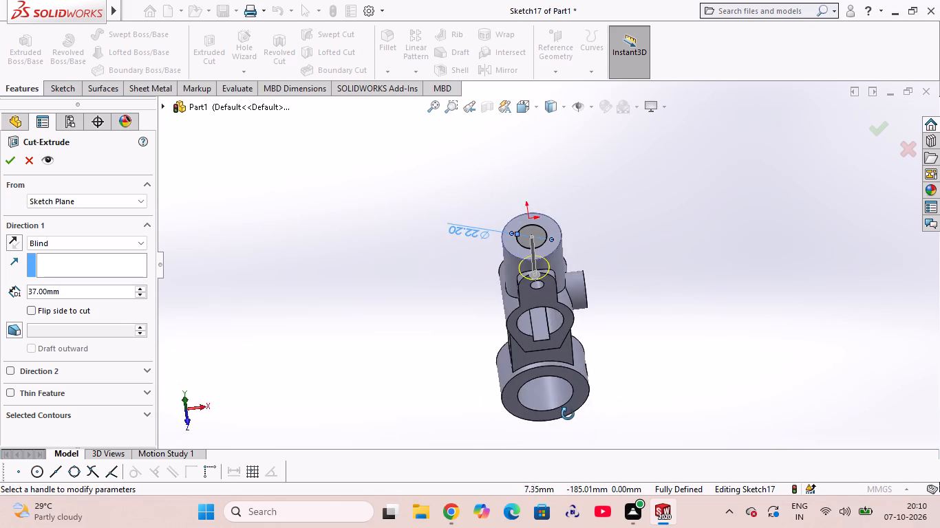
{"action": "middle_click_drag", "start_coordinate": [568, 414], "coordinate": [658, 258]}
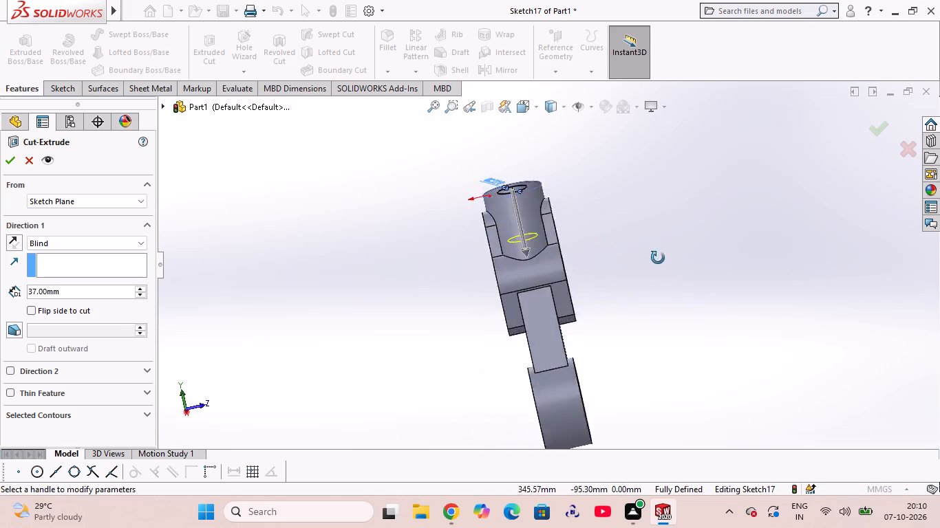
{"action": "middle_click_drag", "start_coordinate": [658, 258], "coordinate": [545, 443]}
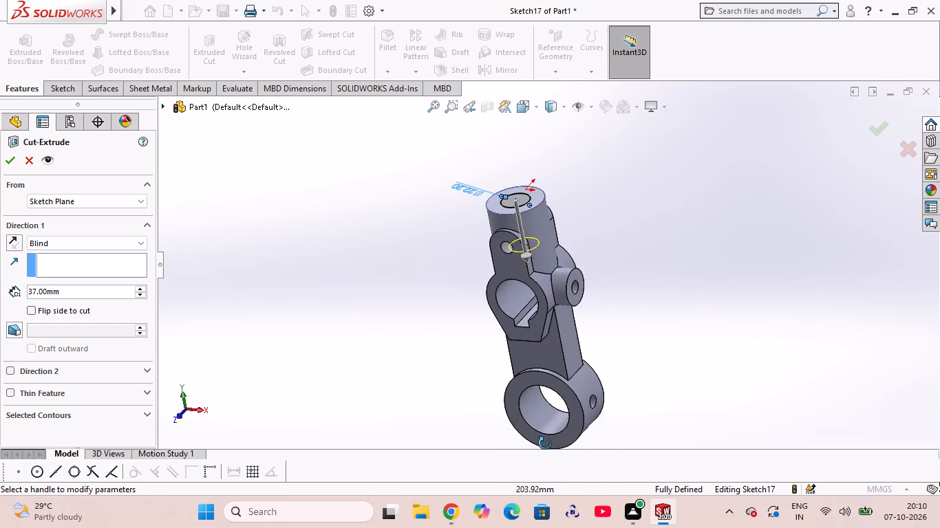
{"action": "middle_click_drag", "start_coordinate": [545, 443], "coordinate": [763, 294]}
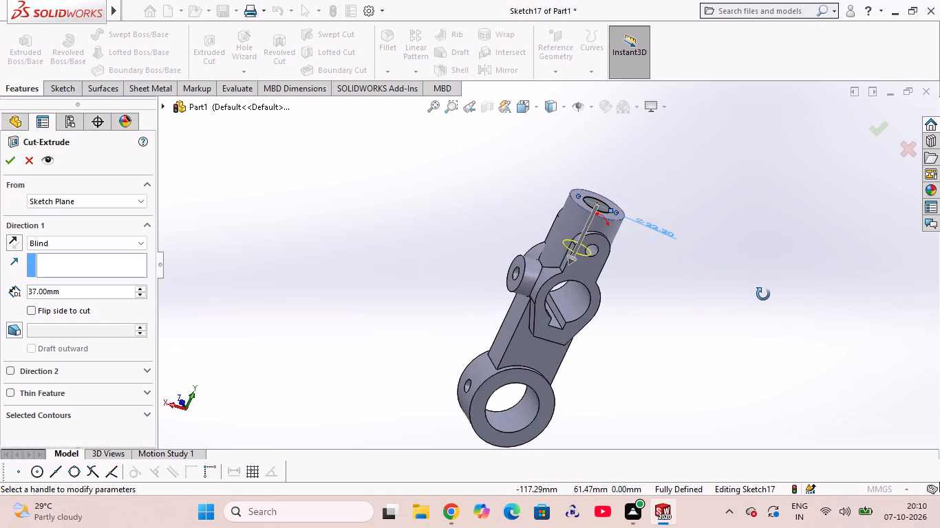
{"action": "middle_click_drag", "start_coordinate": [763, 294], "coordinate": [721, 263]}
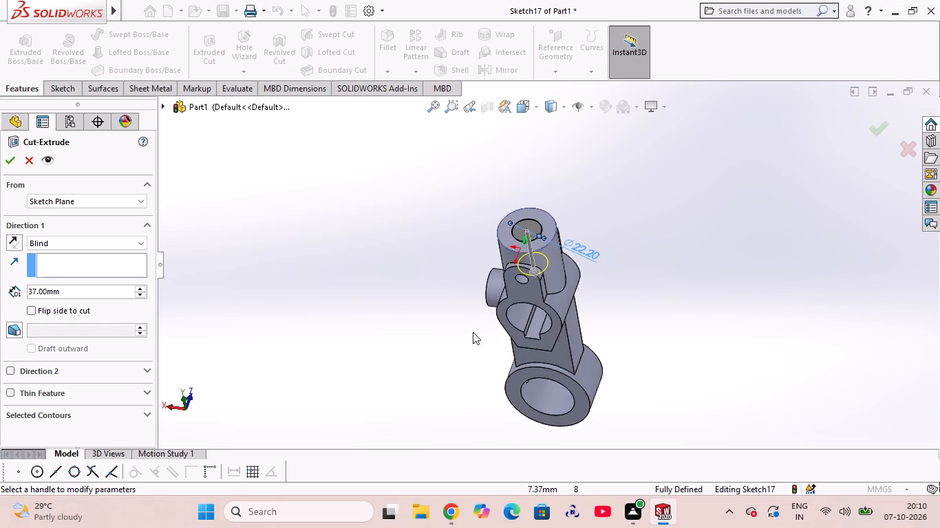
{"action": "middle_click_drag", "start_coordinate": [453, 362], "coordinate": [579, 324]}
{"action": "scroll", "coordinate": [453, 362], "scroll_direction": "up", "scroll_amount": 1}
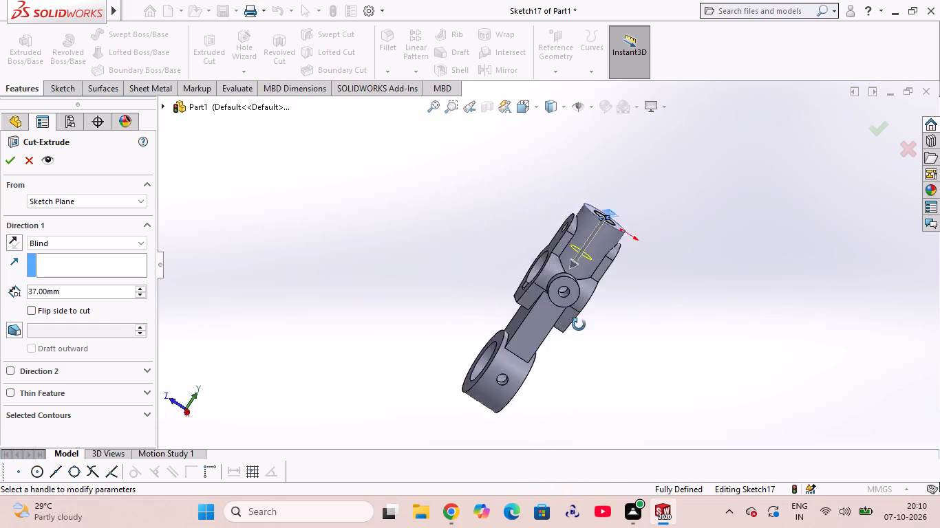
{"action": "middle_click_drag", "start_coordinate": [579, 324], "coordinate": [691, 353]}
{"action": "middle_click_drag", "start_coordinate": [658, 393], "coordinate": [632, 415]}
{"action": "middle_click_drag", "start_coordinate": [637, 235], "coordinate": [517, 330]}
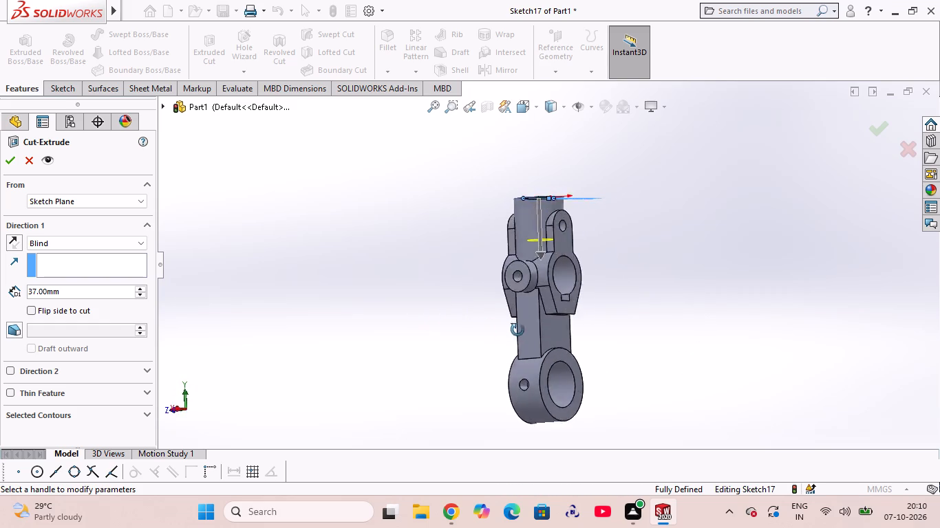
{"action": "middle_click_drag", "start_coordinate": [517, 330], "coordinate": [588, 192]}
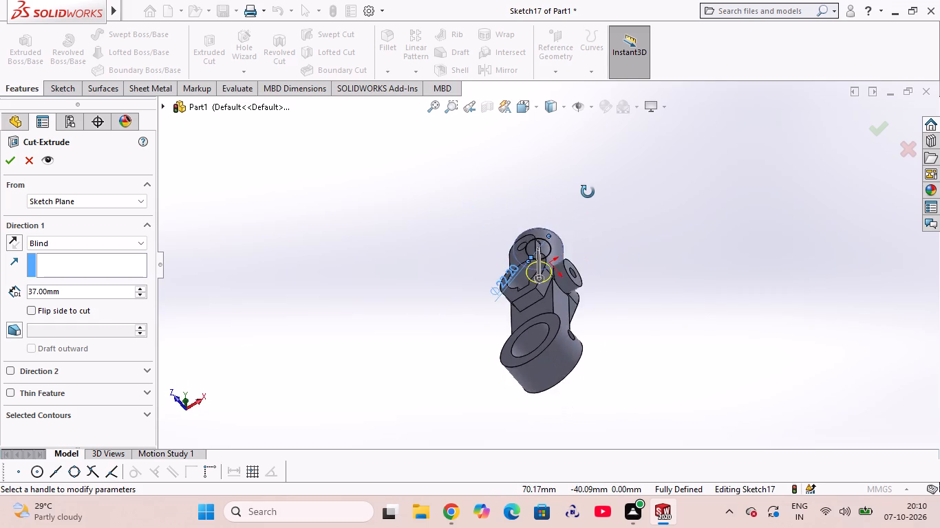
{"action": "middle_click_drag", "start_coordinate": [588, 192], "coordinate": [729, 321]}
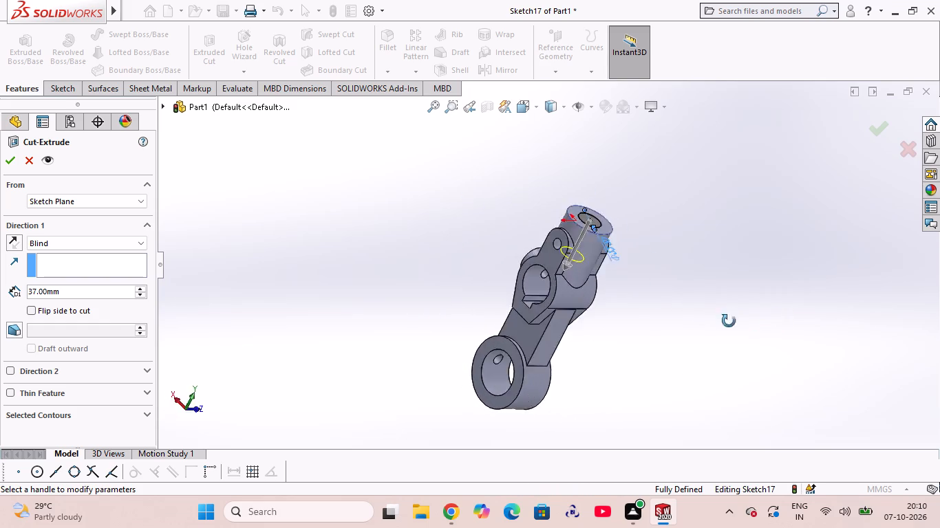
{"action": "middle_click_drag", "start_coordinate": [729, 321], "coordinate": [829, 321]}
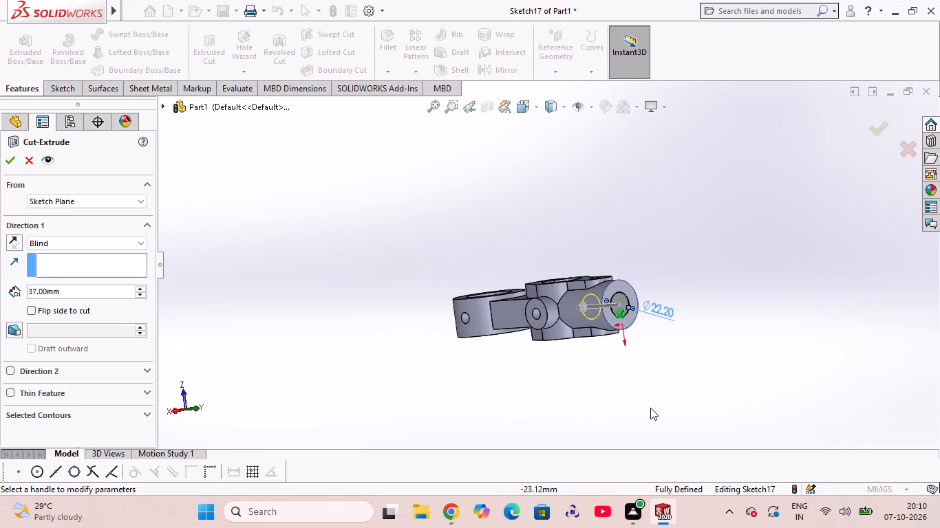
{"action": "middle_click_drag", "start_coordinate": [612, 388], "coordinate": [544, 168]}
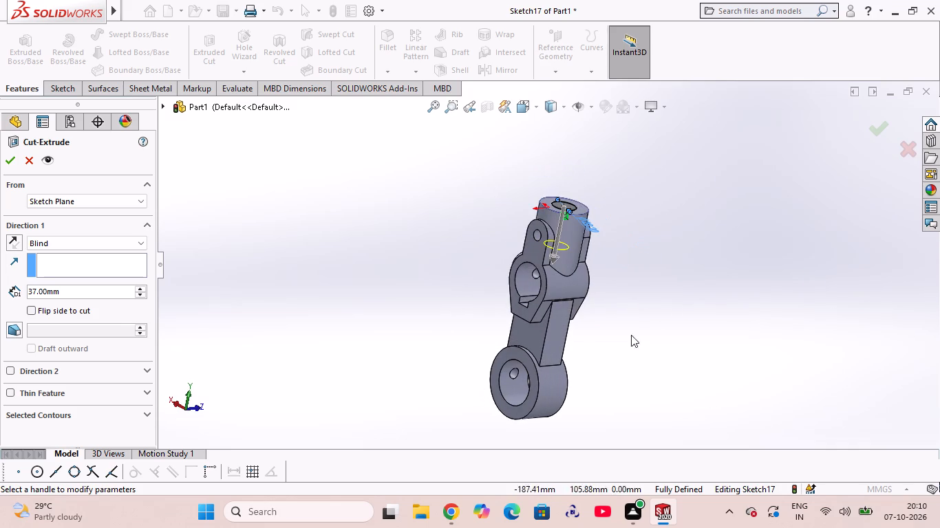
{"action": "middle_click_drag", "start_coordinate": [643, 343], "coordinate": [648, 265]}
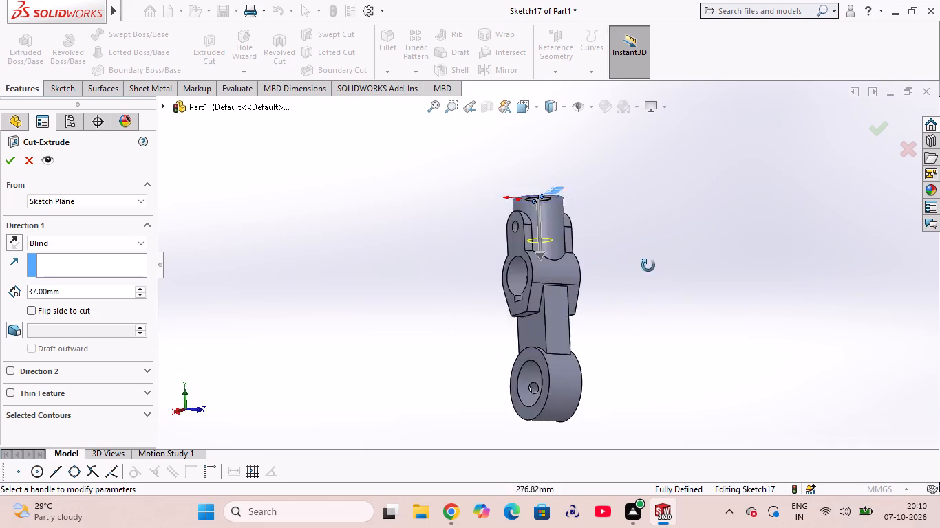
{"action": "middle_click_drag", "start_coordinate": [648, 265], "coordinate": [617, 311]}
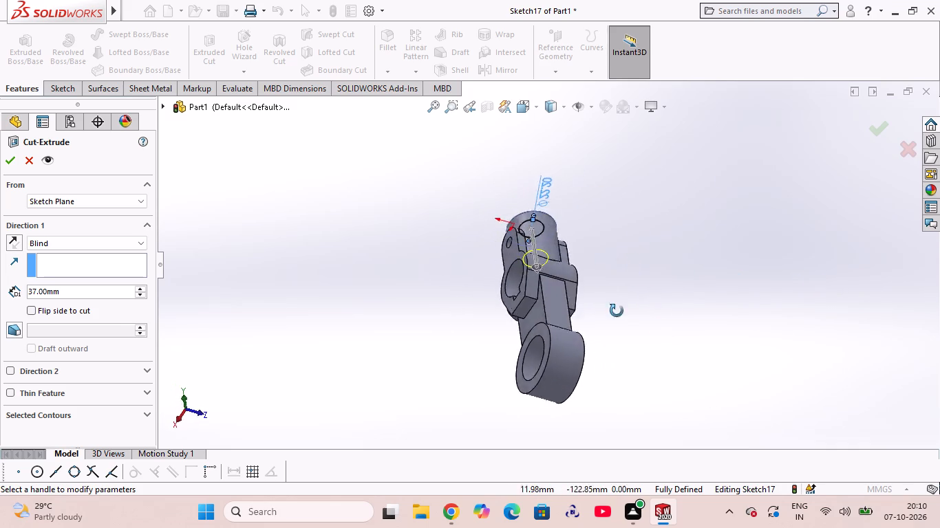
{"action": "middle_click_drag", "start_coordinate": [617, 311], "coordinate": [610, 388]}
{"action": "middle_click_drag", "start_coordinate": [437, 348], "coordinate": [533, 353]}
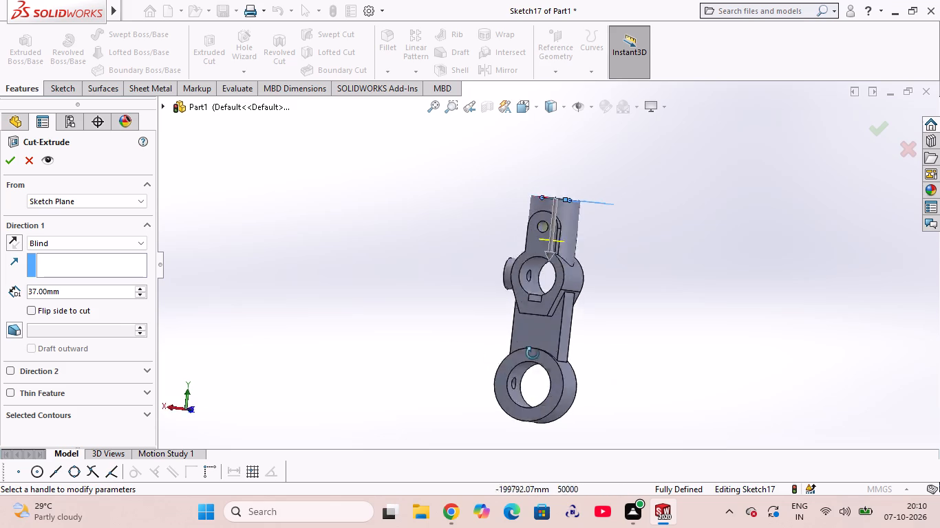
{"action": "middle_click_drag", "start_coordinate": [533, 353], "coordinate": [600, 358]}
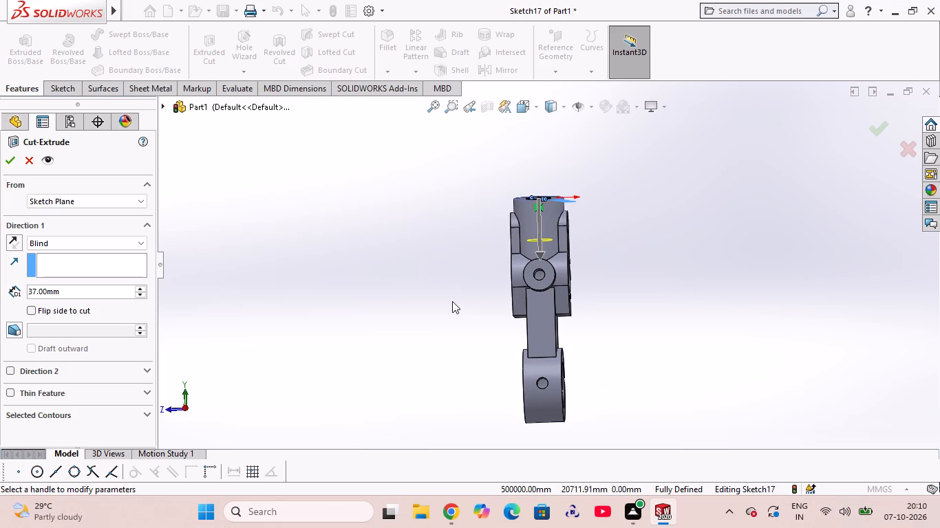
{"action": "middle_click_drag", "start_coordinate": [451, 302], "coordinate": [487, 362]}
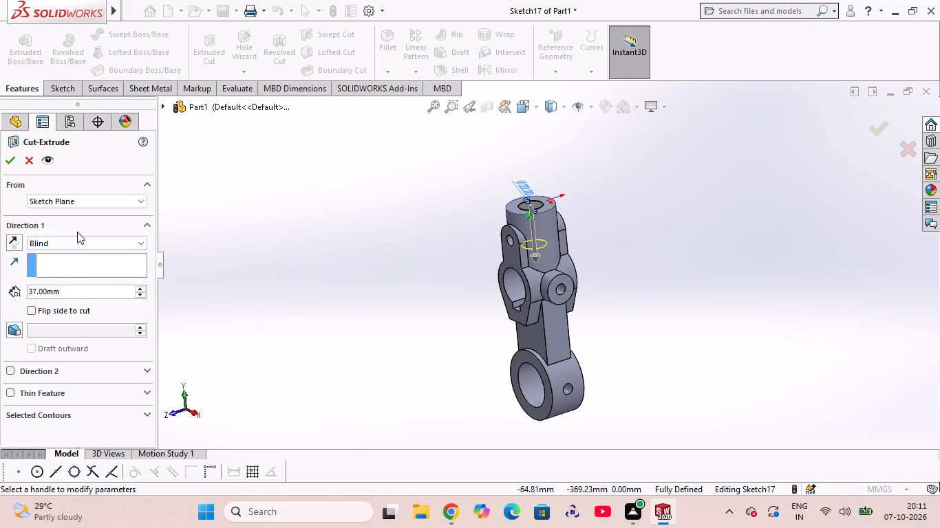
Cut the 22.2 mm circle with the Up To Surface end condition, ending at the clamp body's large bore face.
{"action": "left_click", "coordinate": [77, 237]}
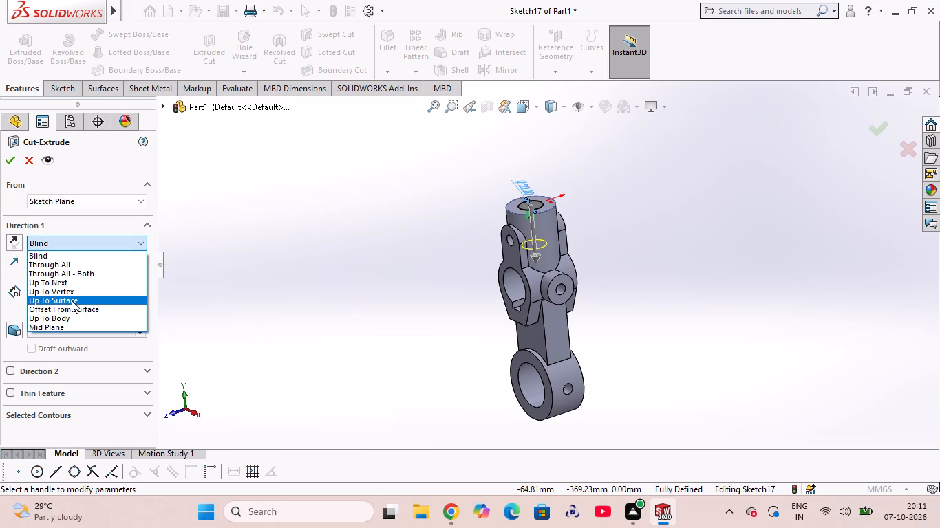
{"action": "left_click", "coordinate": [72, 300]}
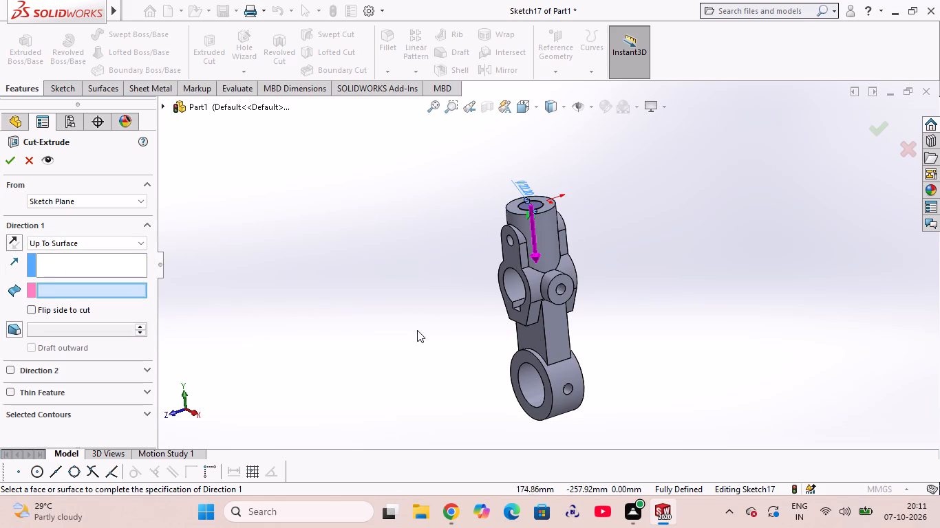
{"action": "middle_click_drag", "start_coordinate": [419, 329], "coordinate": [456, 302]}
{"action": "left_click", "coordinate": [526, 282]}
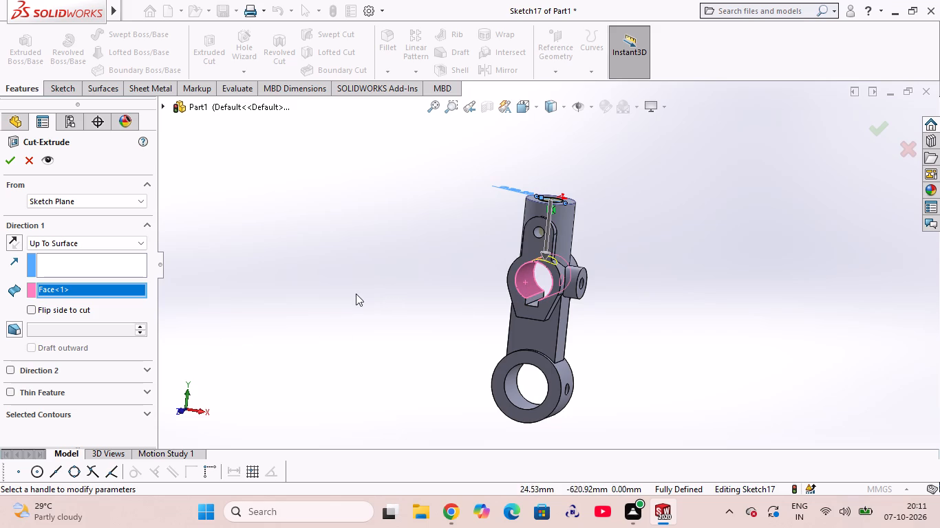
{"action": "left_click", "coordinate": [12, 164]}
{"action": "left_click", "coordinate": [490, 223]}
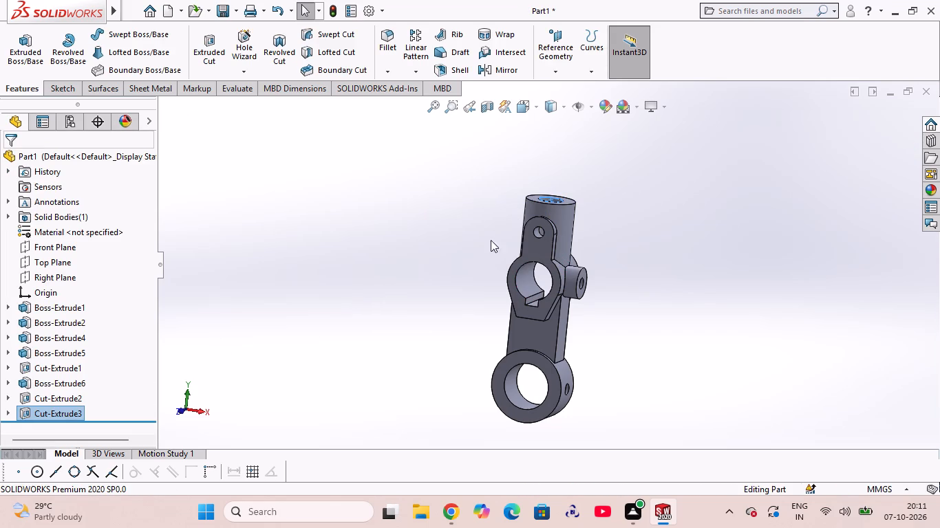
Examine the new upper-cylinder bore from its open end and where it meets the clamp body's large bore.
{"action": "middle_click_drag", "start_coordinate": [447, 327], "coordinate": [425, 355]}
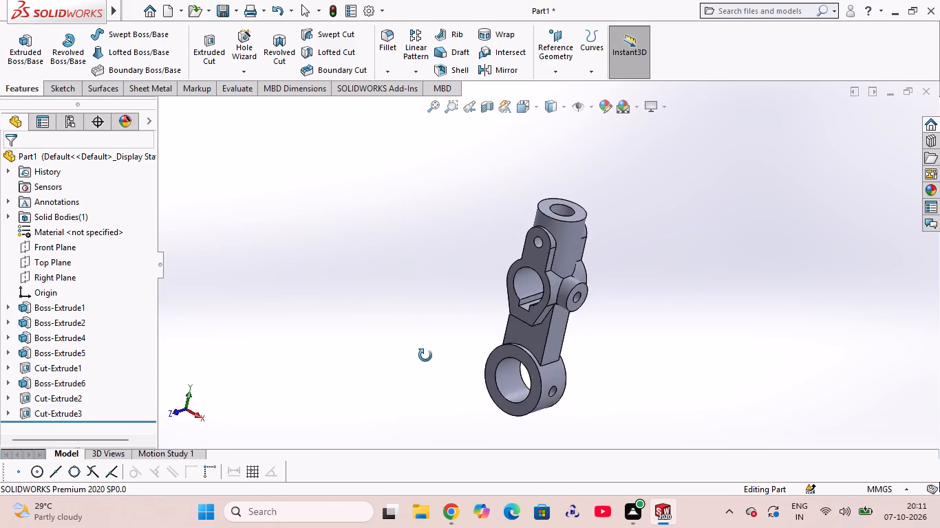
{"action": "middle_click_drag", "start_coordinate": [425, 355], "coordinate": [393, 315]}
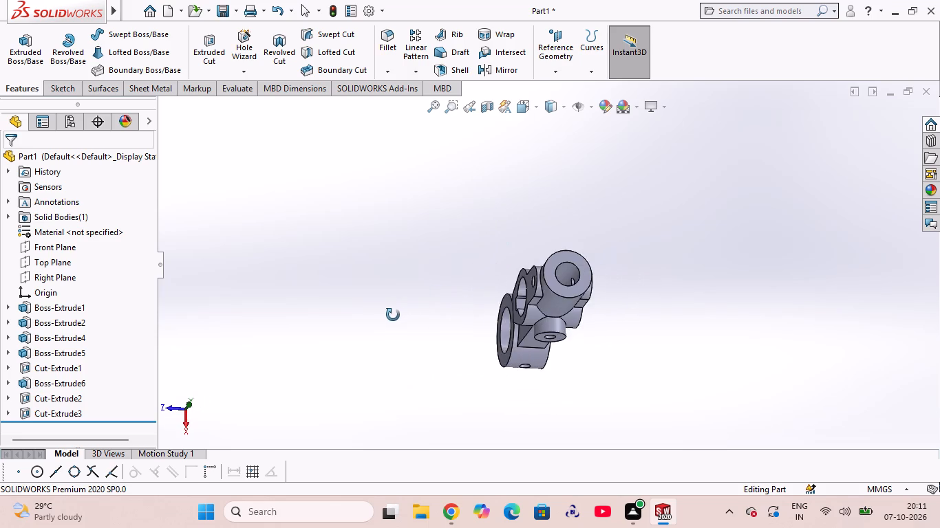
{"action": "middle_click_drag", "start_coordinate": [393, 315], "coordinate": [391, 316]}
{"action": "scroll", "coordinate": [563, 279], "scroll_direction": "down", "scroll_amount": 4}
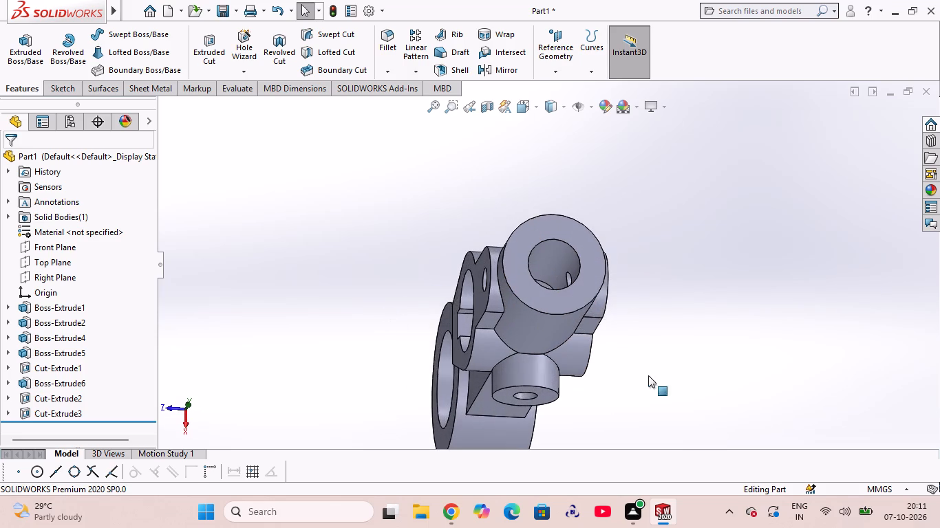
{"action": "middle_click_drag", "start_coordinate": [651, 375], "coordinate": [696, 394]}
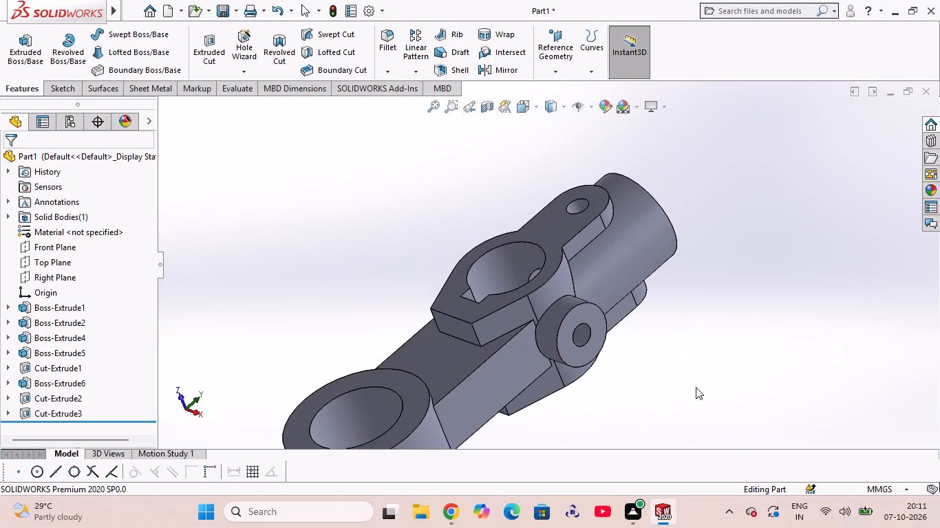
Examine the whole link part from several sides to check the clamp body, bosses, holes and bores.
{"action": "scroll", "coordinate": [652, 354], "scroll_direction": "up", "scroll_amount": 4}
{"action": "middle_click_drag", "start_coordinate": [663, 361], "coordinate": [550, 236]}
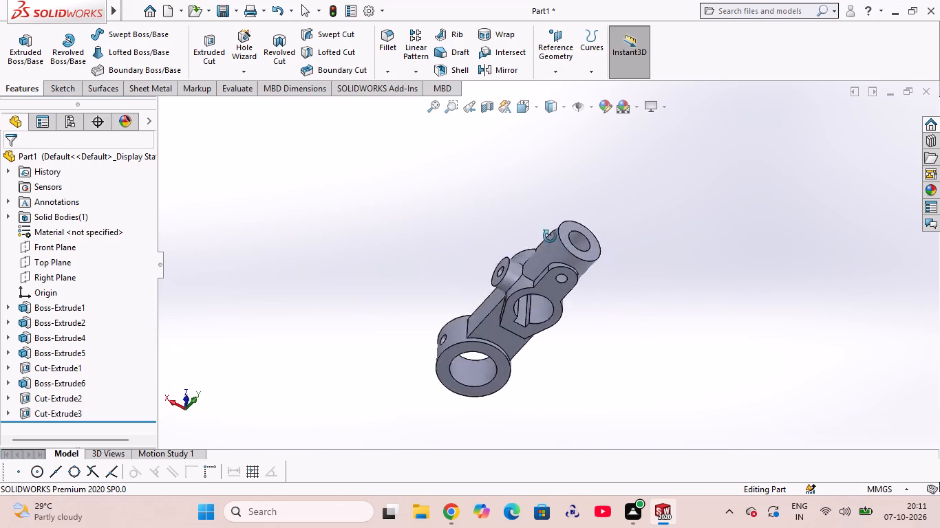
{"action": "middle_click_drag", "start_coordinate": [550, 236], "coordinate": [524, 184]}
{"action": "scroll", "coordinate": [526, 205], "scroll_direction": "up", "scroll_amount": 1}
{"action": "scroll", "coordinate": [520, 300], "scroll_direction": "down", "scroll_amount": 4}
{"action": "scroll", "coordinate": [568, 317], "scroll_direction": "up", "scroll_amount": 4}
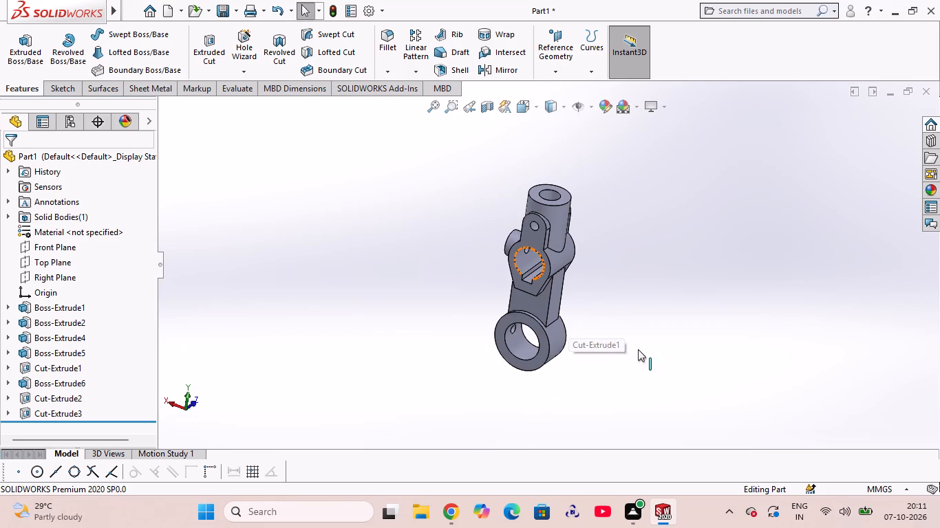
{"action": "left_click", "coordinate": [613, 310]}
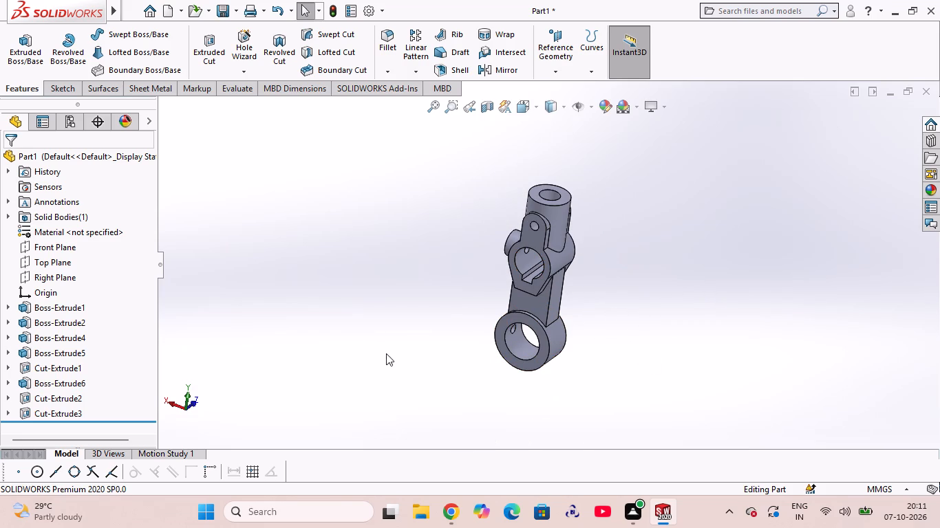
{"action": "middle_click_drag", "start_coordinate": [450, 357], "coordinate": [471, 258]}
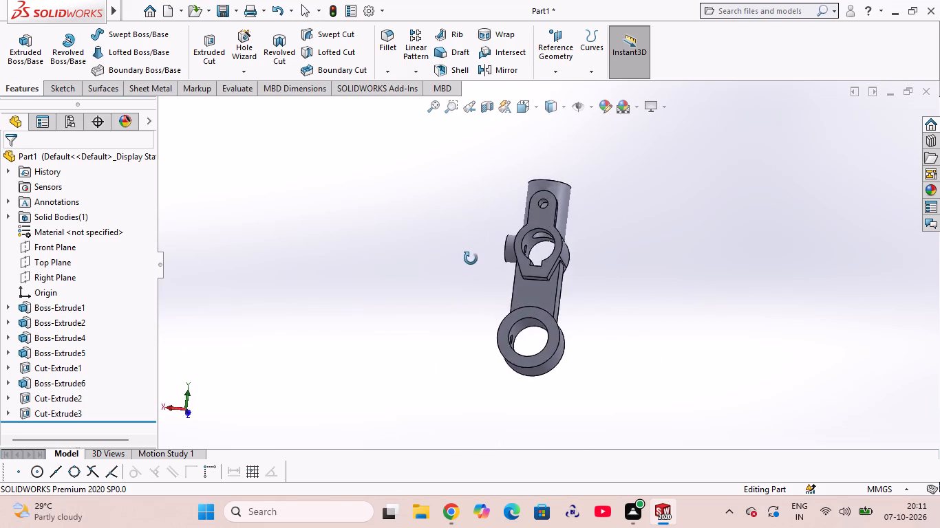
{"action": "middle_click_drag", "start_coordinate": [471, 258], "coordinate": [352, 316]}
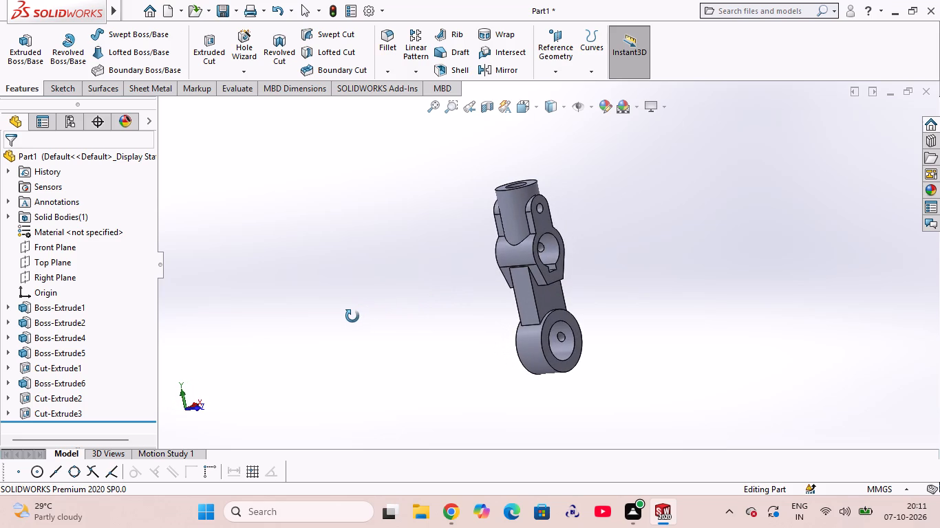
{"action": "middle_click_drag", "start_coordinate": [352, 316], "coordinate": [687, 335]}
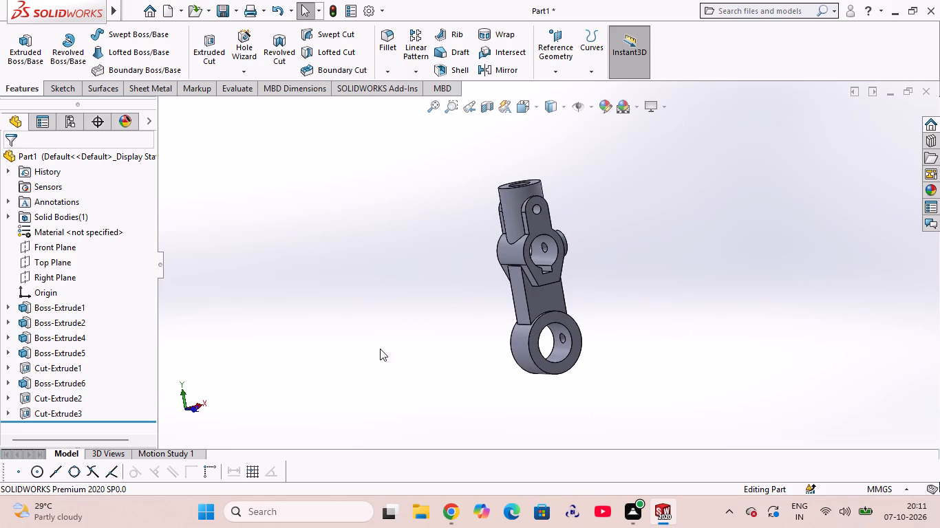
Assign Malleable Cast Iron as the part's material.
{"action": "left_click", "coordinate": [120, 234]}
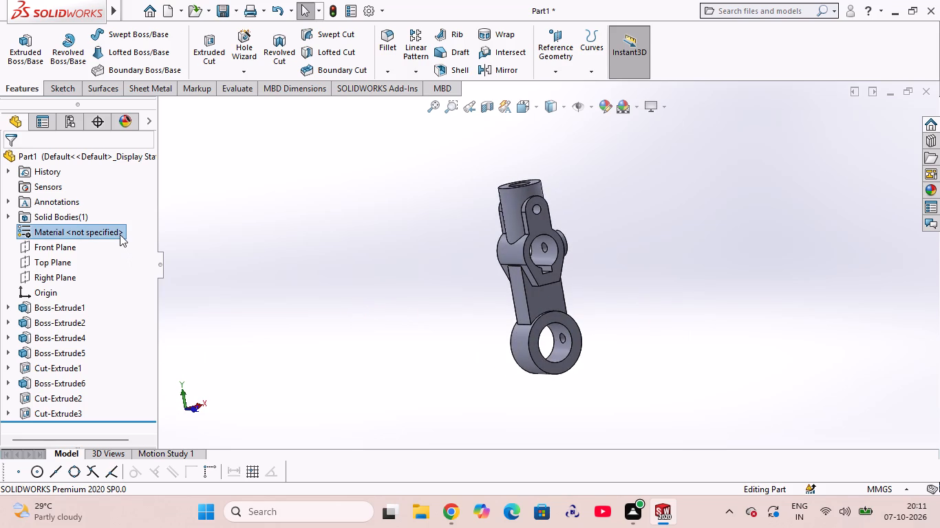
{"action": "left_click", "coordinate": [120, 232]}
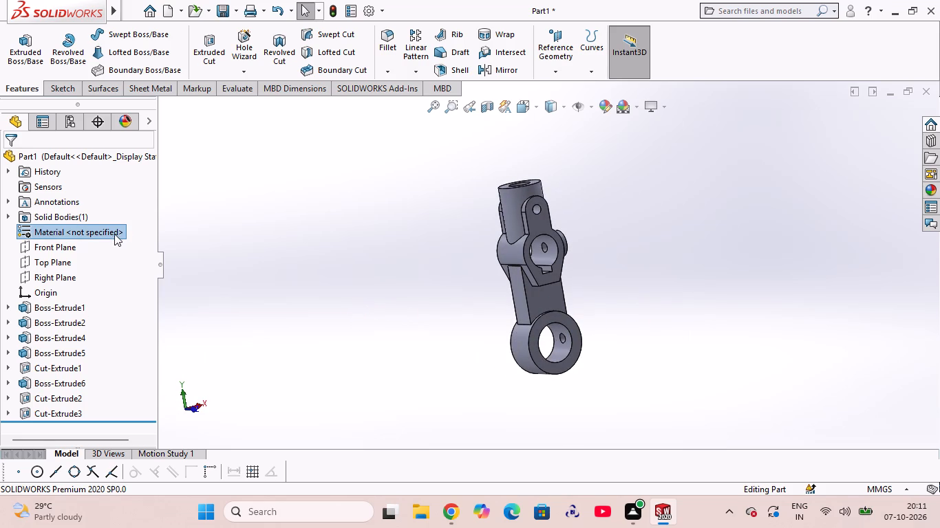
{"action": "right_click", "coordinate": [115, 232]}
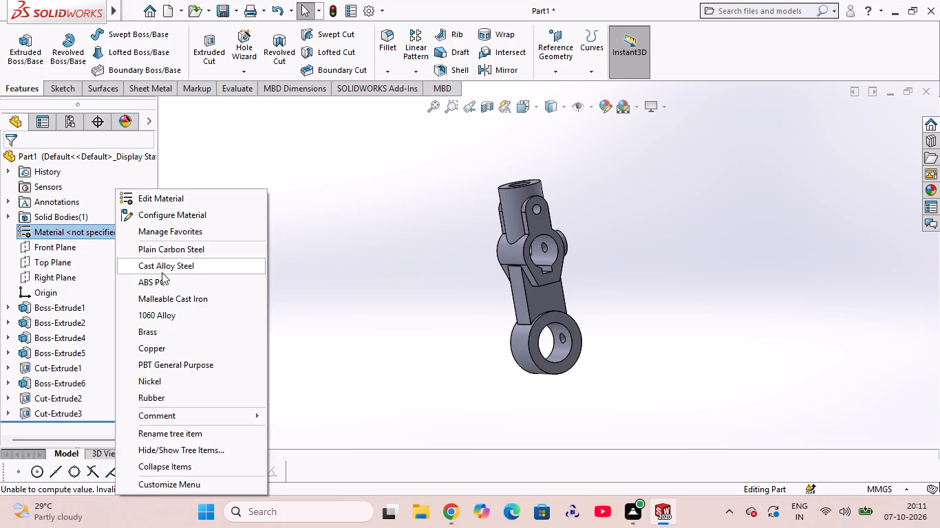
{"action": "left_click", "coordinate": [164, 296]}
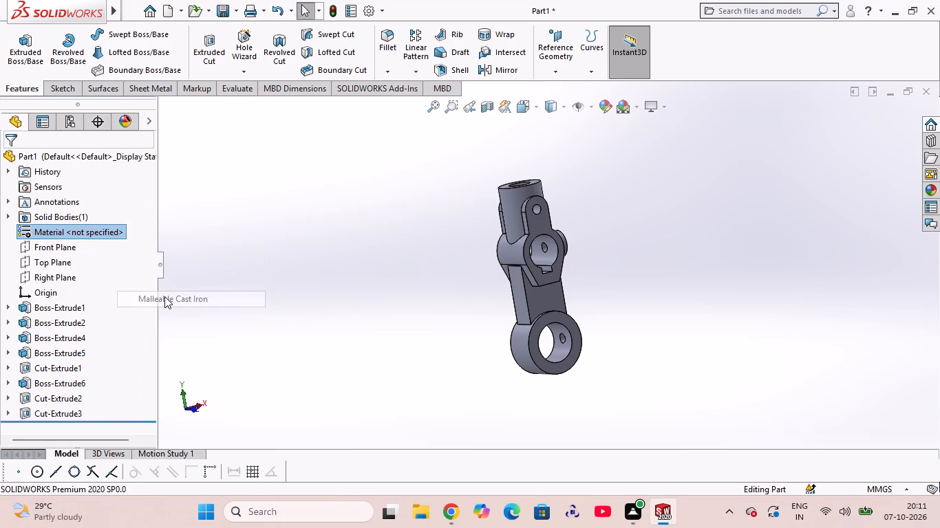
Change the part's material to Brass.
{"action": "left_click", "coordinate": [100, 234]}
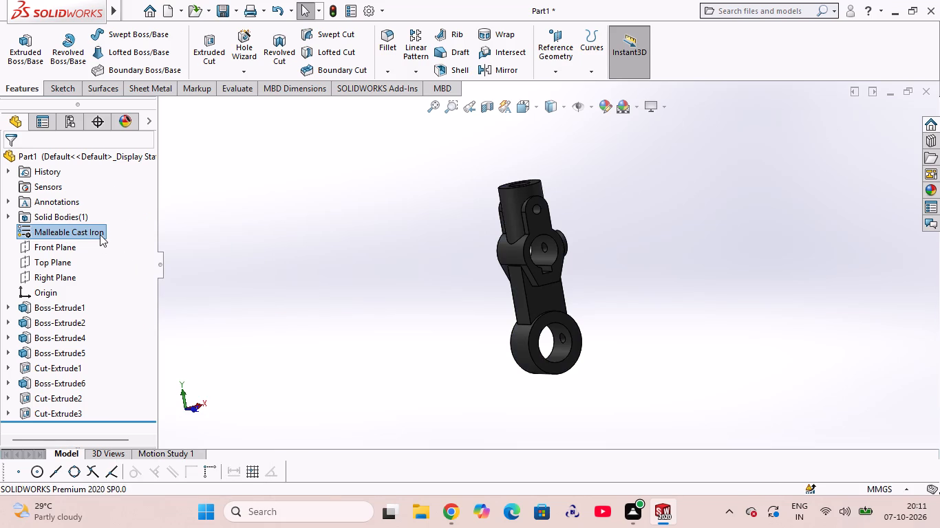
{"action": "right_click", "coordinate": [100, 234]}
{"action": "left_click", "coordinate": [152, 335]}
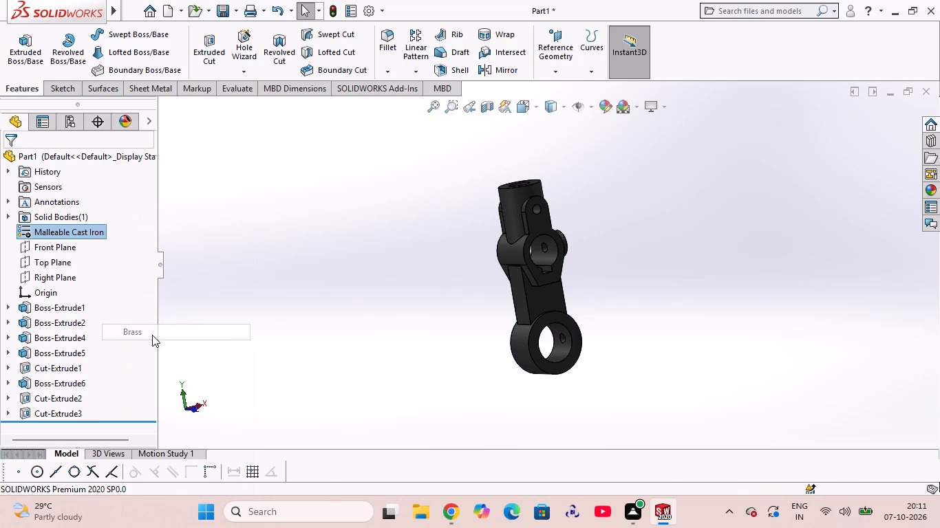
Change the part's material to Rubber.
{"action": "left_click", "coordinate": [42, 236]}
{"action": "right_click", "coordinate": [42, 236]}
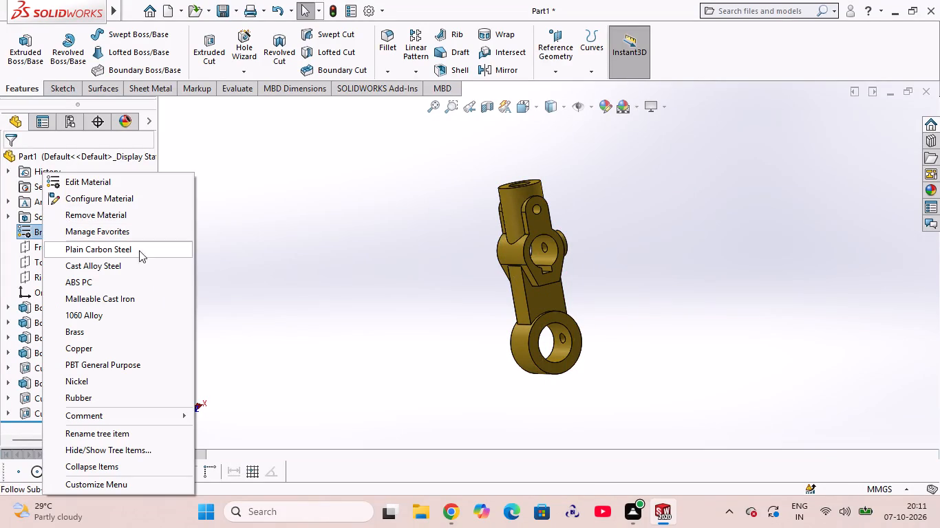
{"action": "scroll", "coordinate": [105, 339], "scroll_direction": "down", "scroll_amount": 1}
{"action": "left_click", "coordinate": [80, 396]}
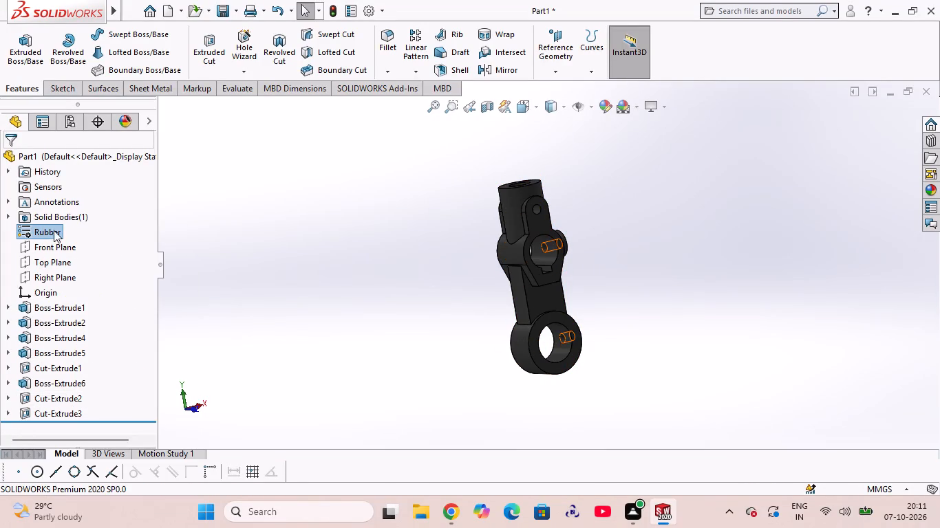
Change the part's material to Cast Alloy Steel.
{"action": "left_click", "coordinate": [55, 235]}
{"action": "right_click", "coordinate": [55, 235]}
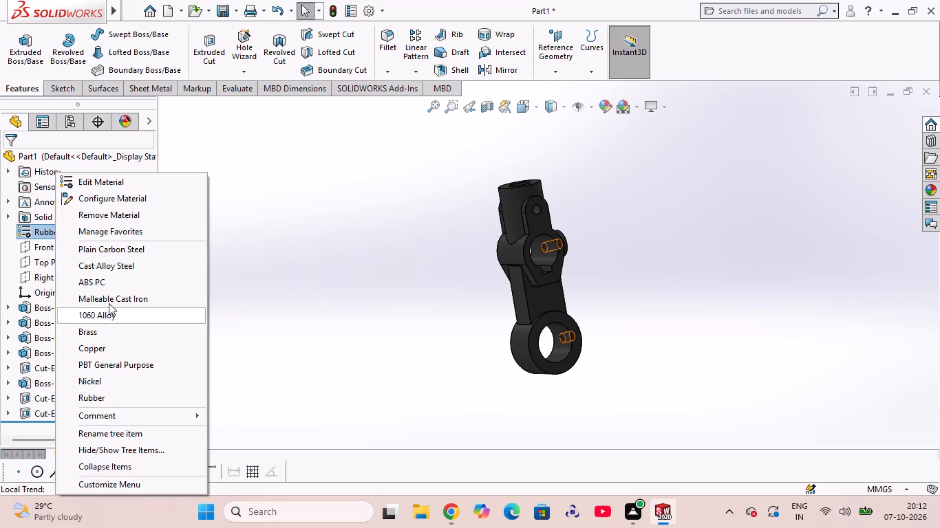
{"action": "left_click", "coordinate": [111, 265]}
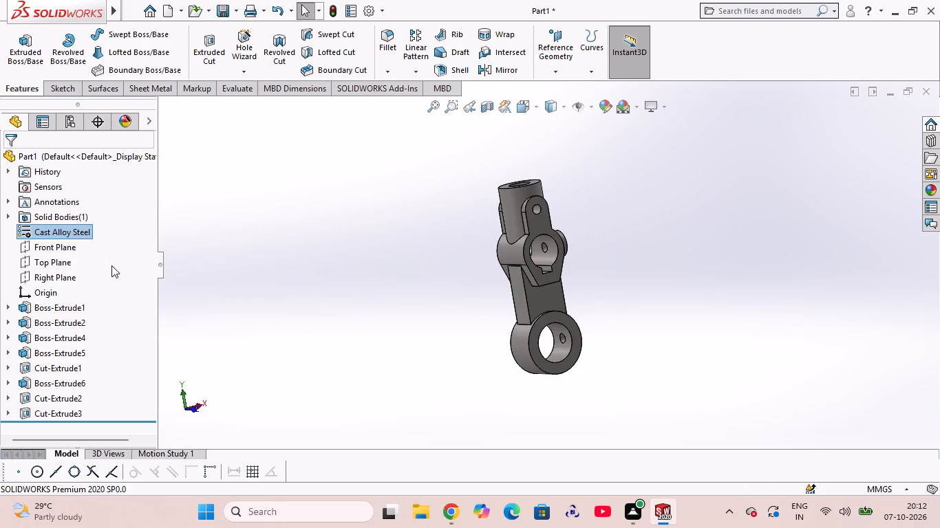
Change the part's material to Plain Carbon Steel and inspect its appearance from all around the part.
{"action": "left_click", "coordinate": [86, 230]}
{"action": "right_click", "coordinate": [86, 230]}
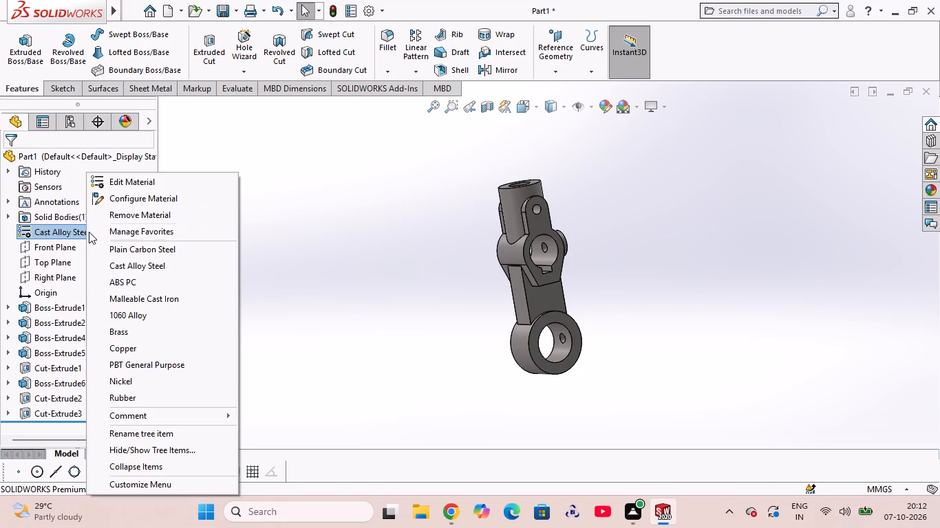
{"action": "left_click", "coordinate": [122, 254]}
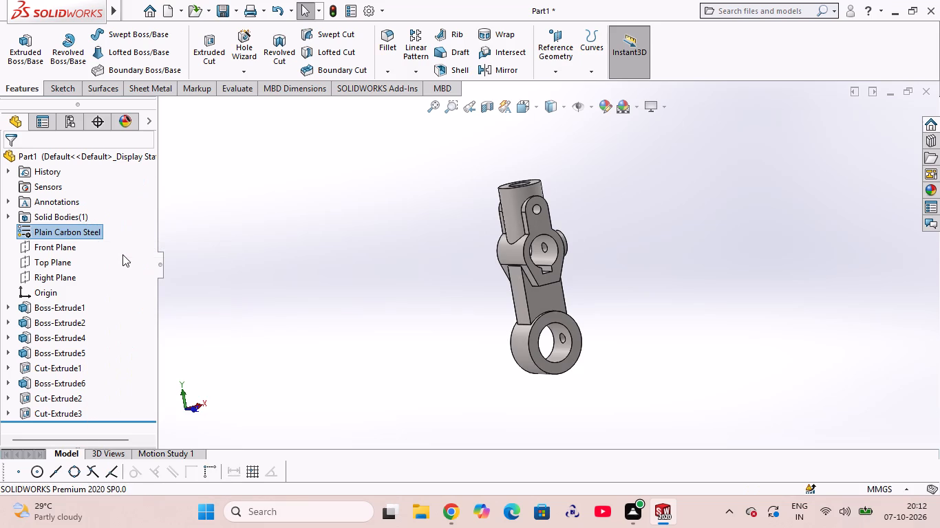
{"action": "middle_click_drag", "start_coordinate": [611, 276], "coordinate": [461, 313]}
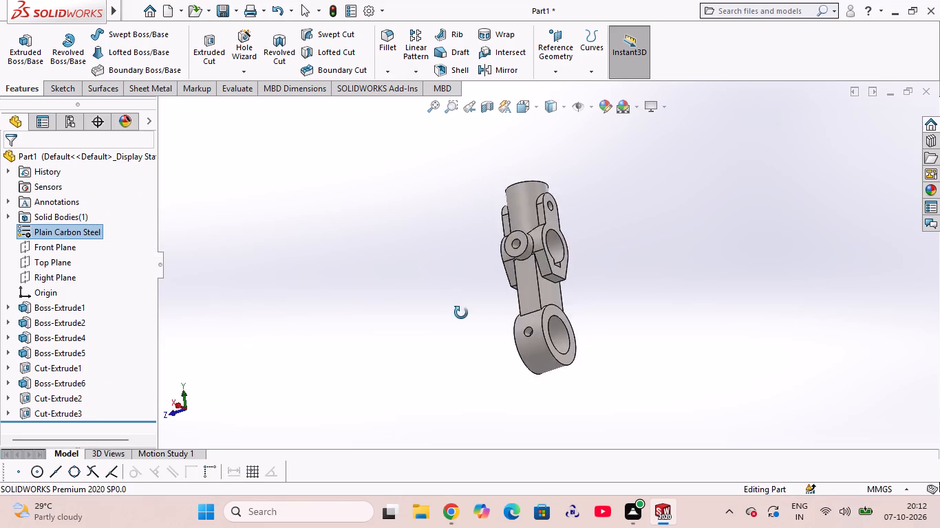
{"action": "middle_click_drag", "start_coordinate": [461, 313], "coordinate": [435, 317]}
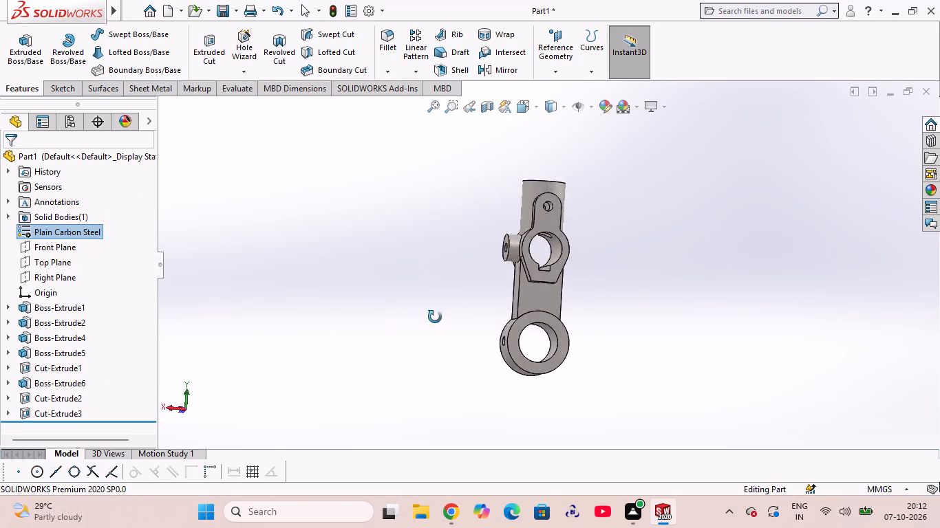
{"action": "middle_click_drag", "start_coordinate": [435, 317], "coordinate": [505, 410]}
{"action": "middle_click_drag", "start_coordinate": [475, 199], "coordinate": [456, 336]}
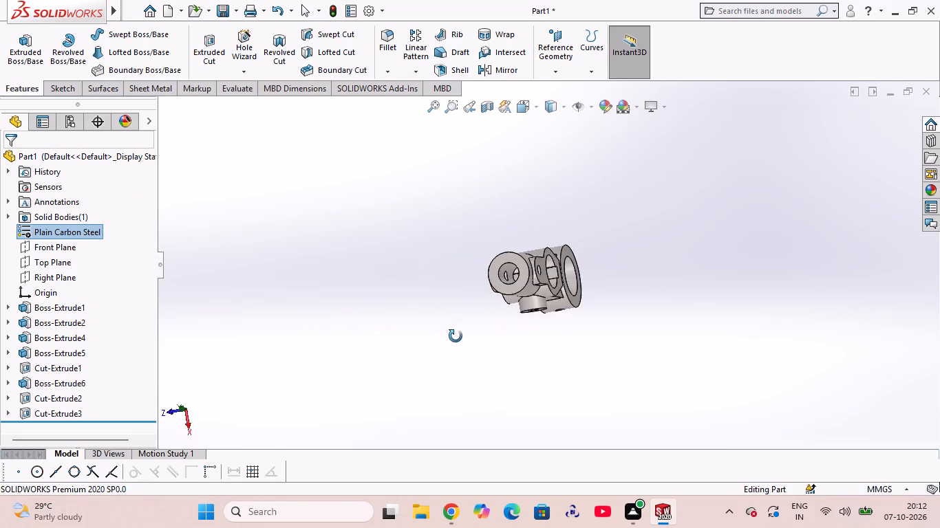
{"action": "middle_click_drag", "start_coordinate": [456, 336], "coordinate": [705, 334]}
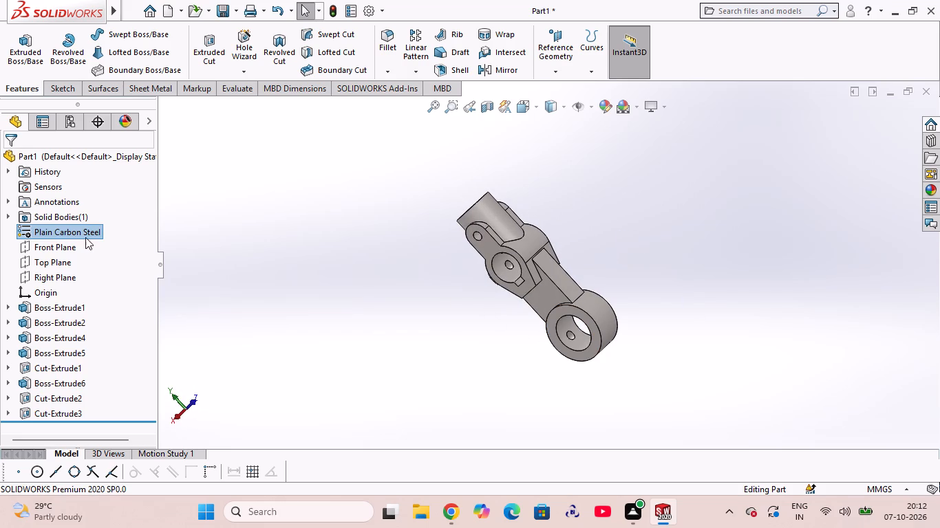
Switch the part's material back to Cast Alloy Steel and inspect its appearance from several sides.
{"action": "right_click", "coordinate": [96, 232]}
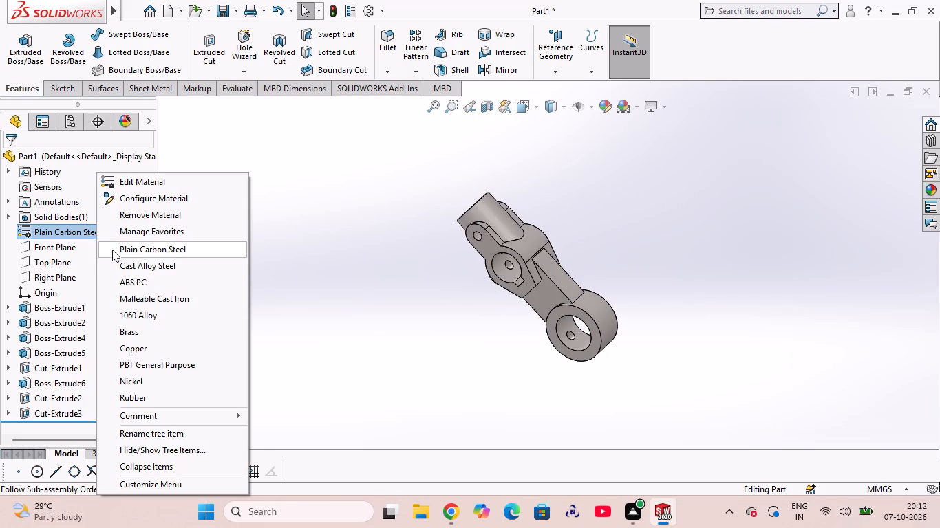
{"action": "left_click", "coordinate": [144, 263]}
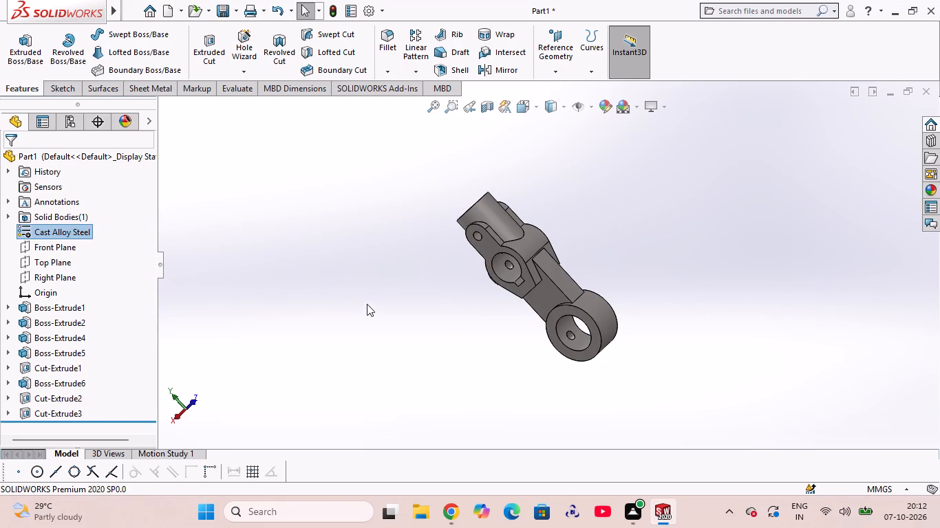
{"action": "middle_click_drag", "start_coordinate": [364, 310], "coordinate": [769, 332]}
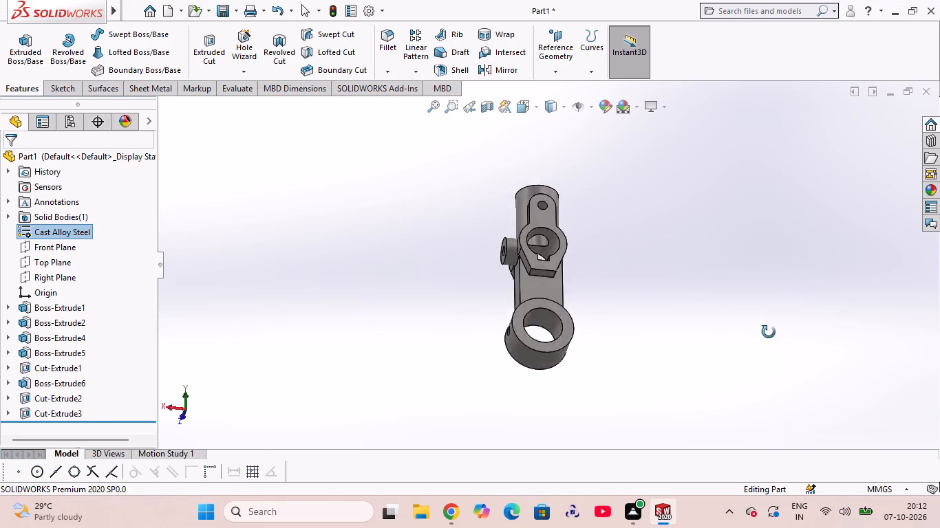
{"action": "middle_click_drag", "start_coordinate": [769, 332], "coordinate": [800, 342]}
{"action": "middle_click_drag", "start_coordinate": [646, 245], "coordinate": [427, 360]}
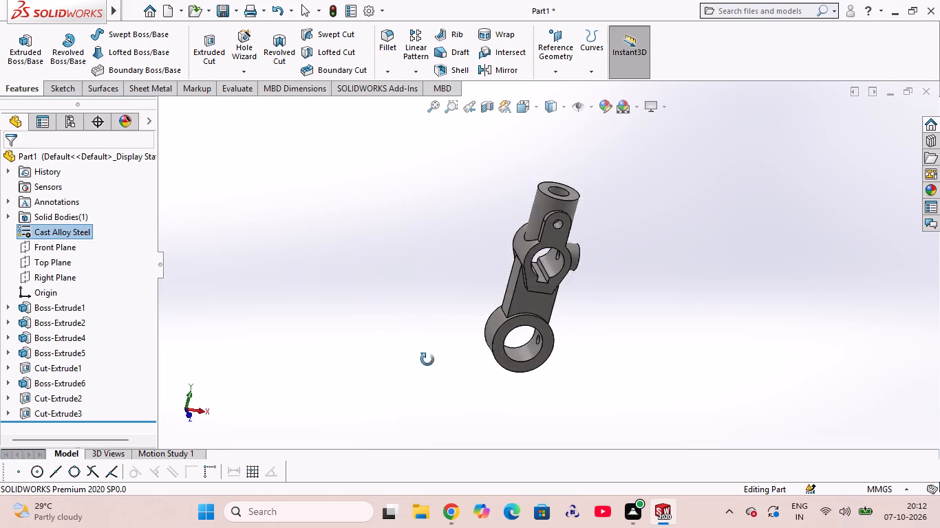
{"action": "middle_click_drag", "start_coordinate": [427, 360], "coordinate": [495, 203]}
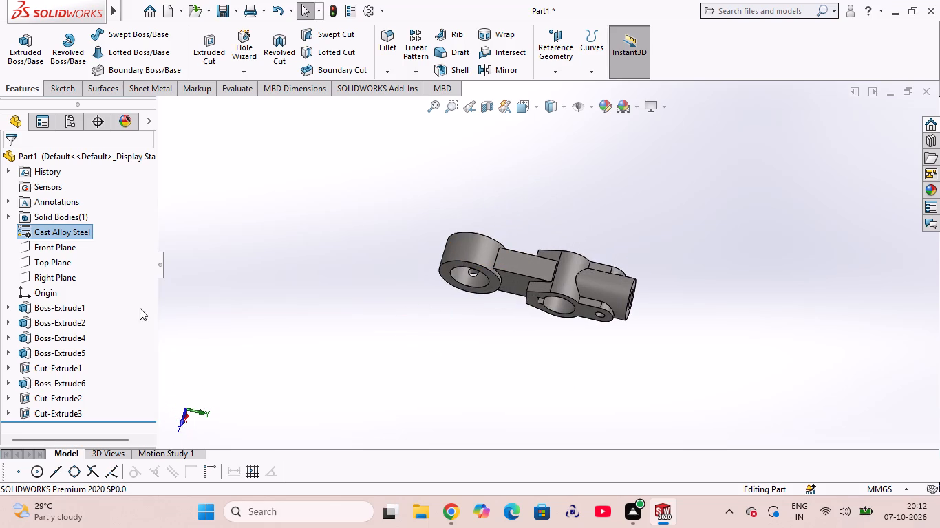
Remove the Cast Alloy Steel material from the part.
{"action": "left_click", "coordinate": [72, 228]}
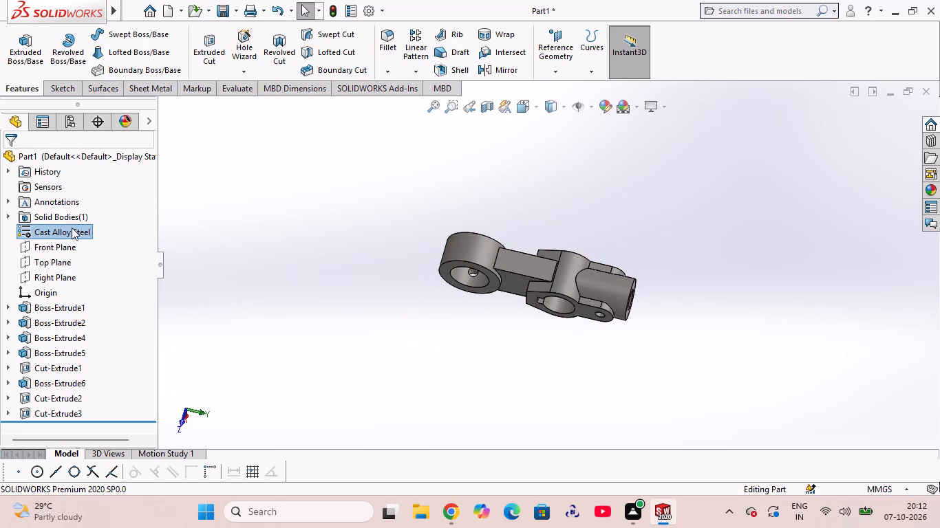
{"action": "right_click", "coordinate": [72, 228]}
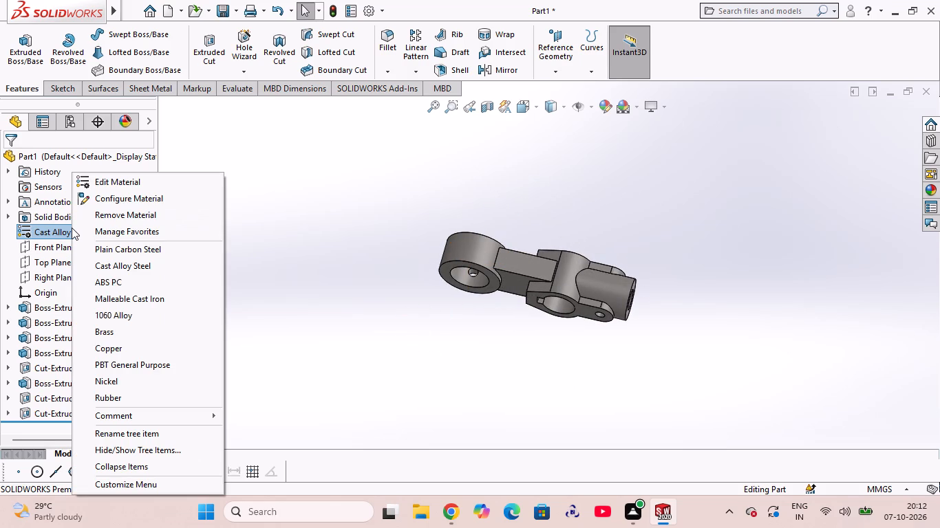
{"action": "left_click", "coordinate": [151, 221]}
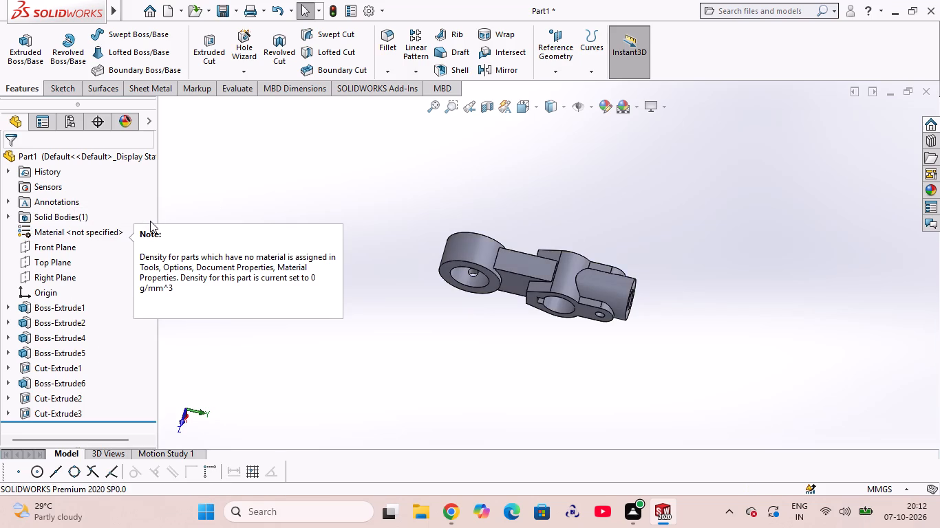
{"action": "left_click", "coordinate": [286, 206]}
Open the favorite materials manager for the part and examine the available material libraries and favorites.
{"action": "left_click", "coordinate": [94, 232]}
{"action": "right_click", "coordinate": [94, 232]}
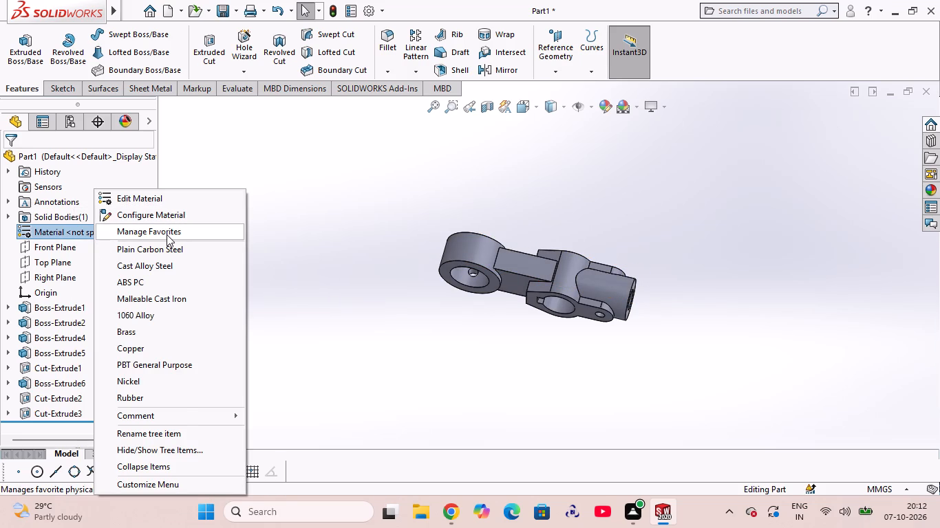
{"action": "left_click", "coordinate": [167, 234]}
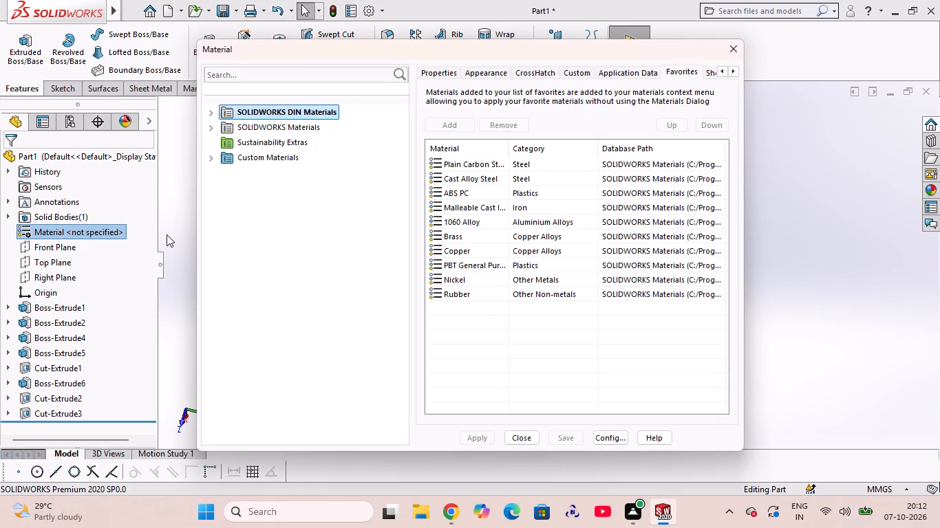
{"action": "left_click", "coordinate": [297, 121]}
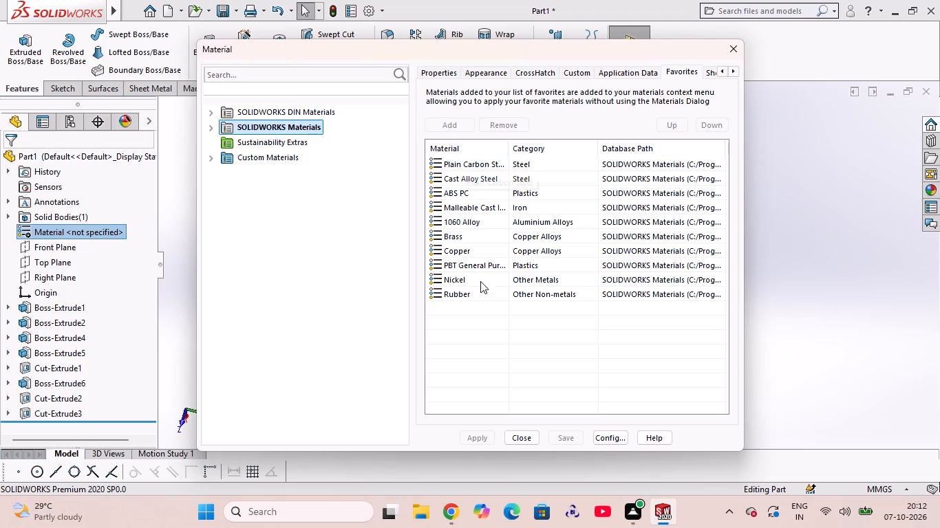
{"action": "left_click", "coordinate": [293, 142]}
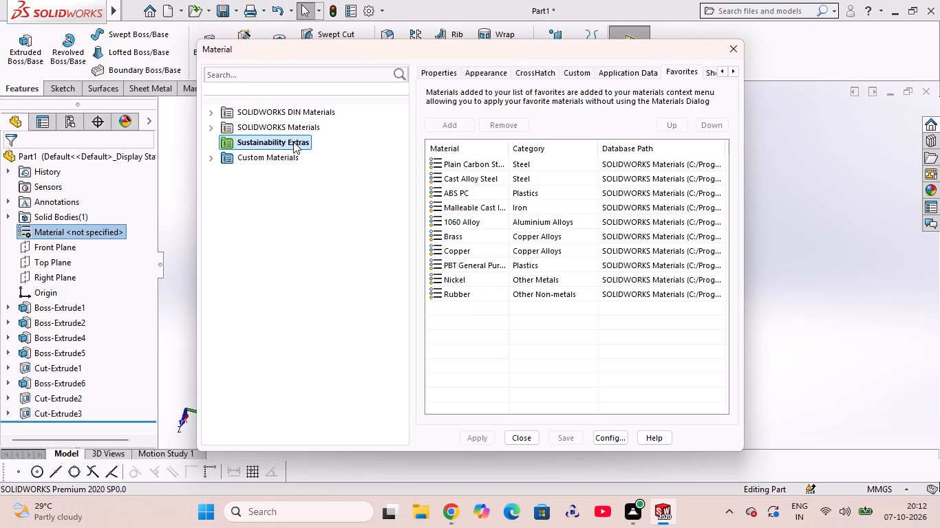
{"action": "left_click", "coordinate": [291, 159]}
{"action": "left_click", "coordinate": [291, 143]}
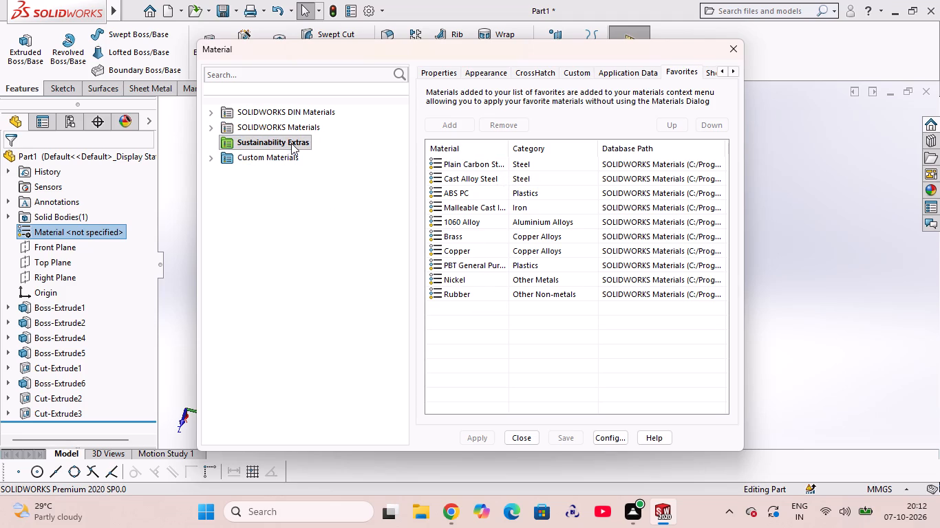
{"action": "left_click", "coordinate": [294, 125]}
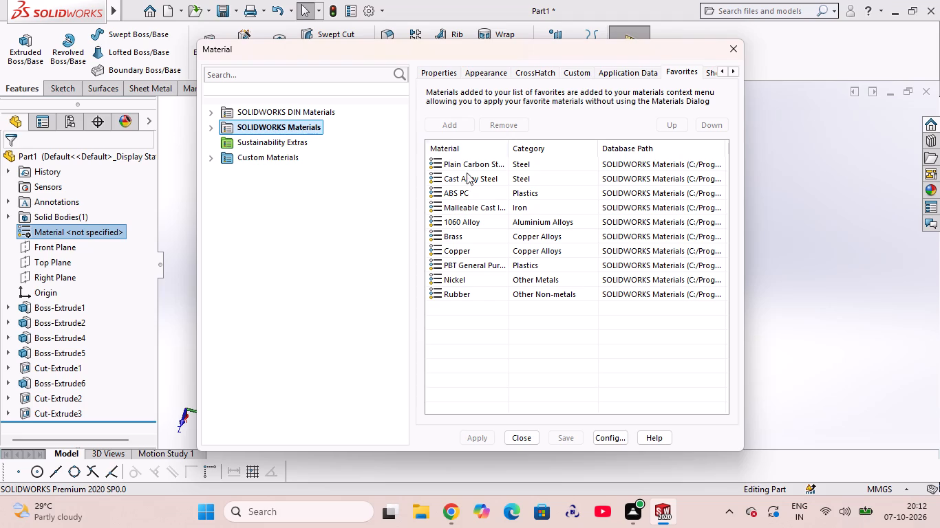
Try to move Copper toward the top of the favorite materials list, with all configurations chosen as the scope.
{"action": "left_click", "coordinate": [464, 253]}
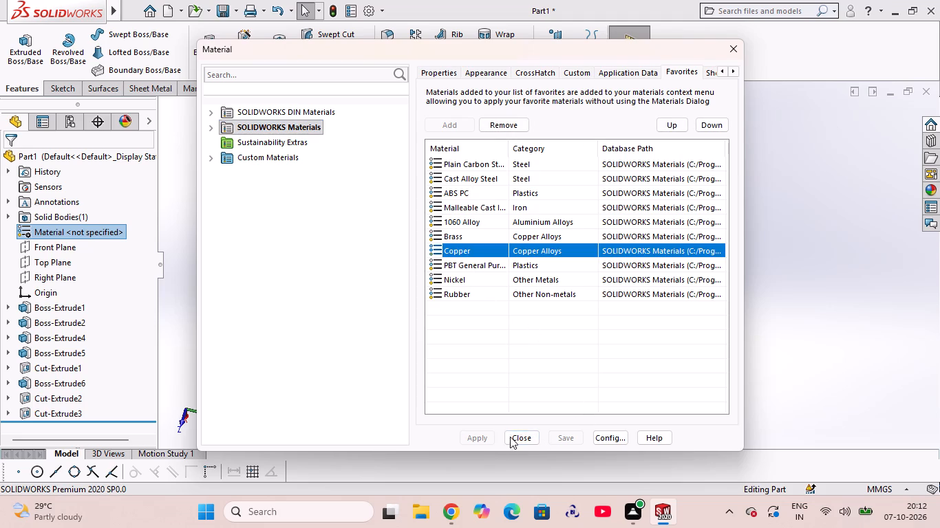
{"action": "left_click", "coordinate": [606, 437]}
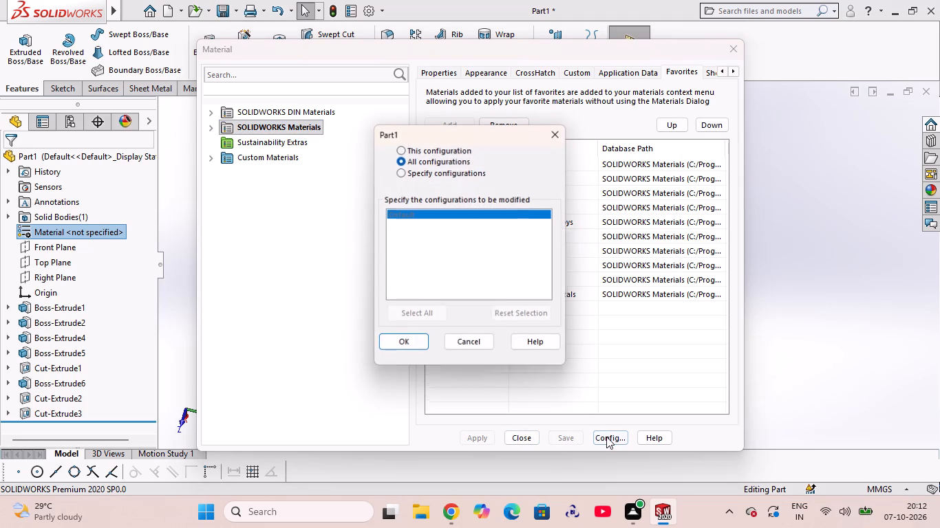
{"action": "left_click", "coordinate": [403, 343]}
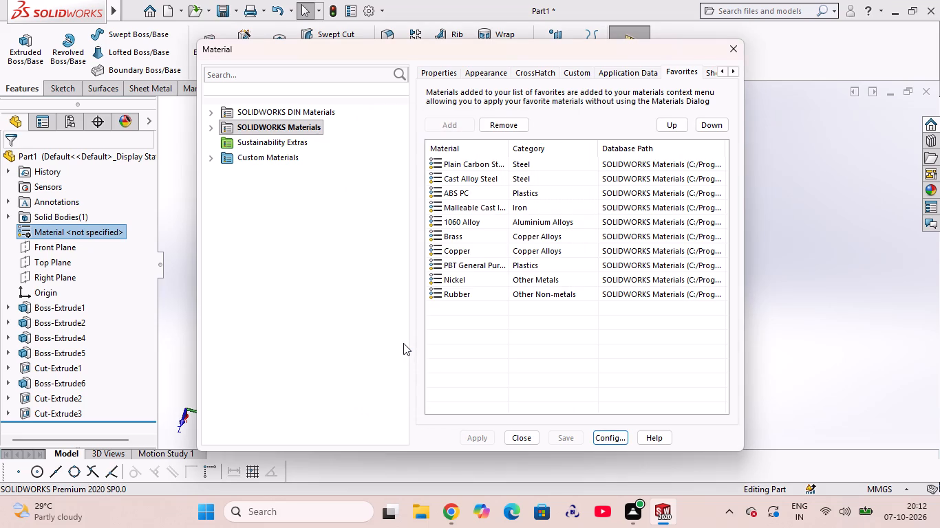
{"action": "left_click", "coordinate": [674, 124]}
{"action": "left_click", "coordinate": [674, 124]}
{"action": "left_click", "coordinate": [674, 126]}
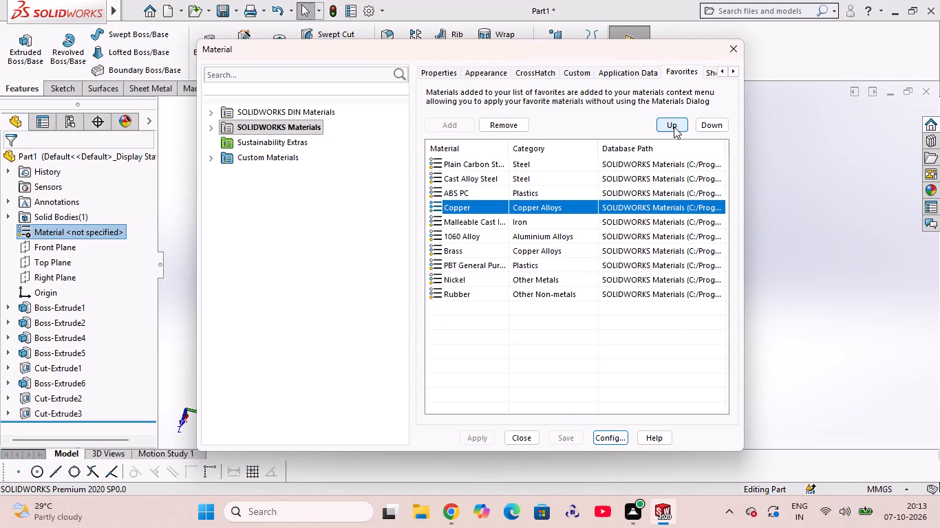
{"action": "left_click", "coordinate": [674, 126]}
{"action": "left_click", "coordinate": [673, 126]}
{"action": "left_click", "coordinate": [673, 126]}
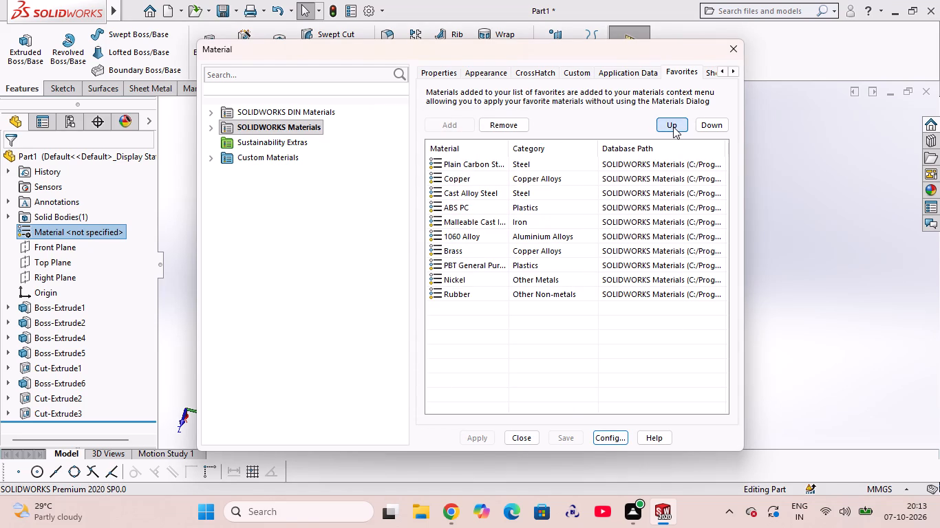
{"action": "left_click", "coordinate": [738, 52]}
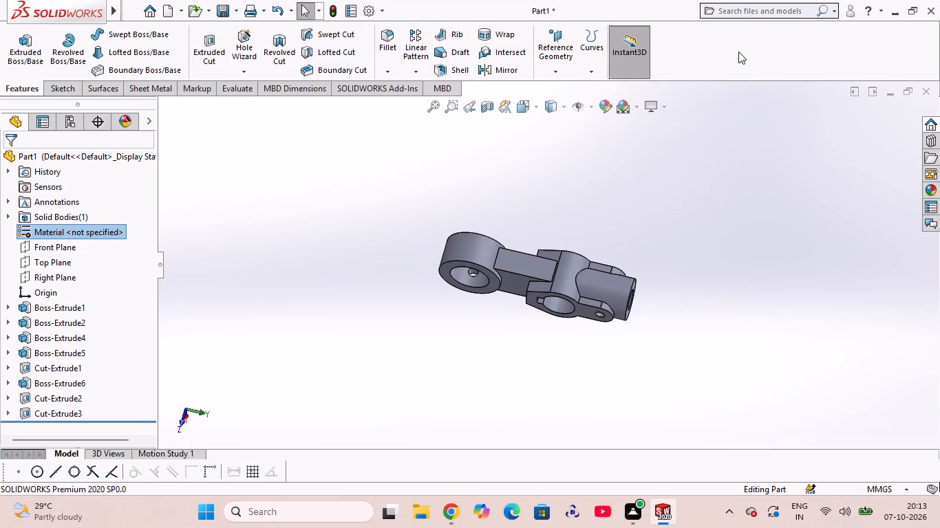
Open the material options of the part to choose a material.
{"action": "right_click", "coordinate": [110, 233]}
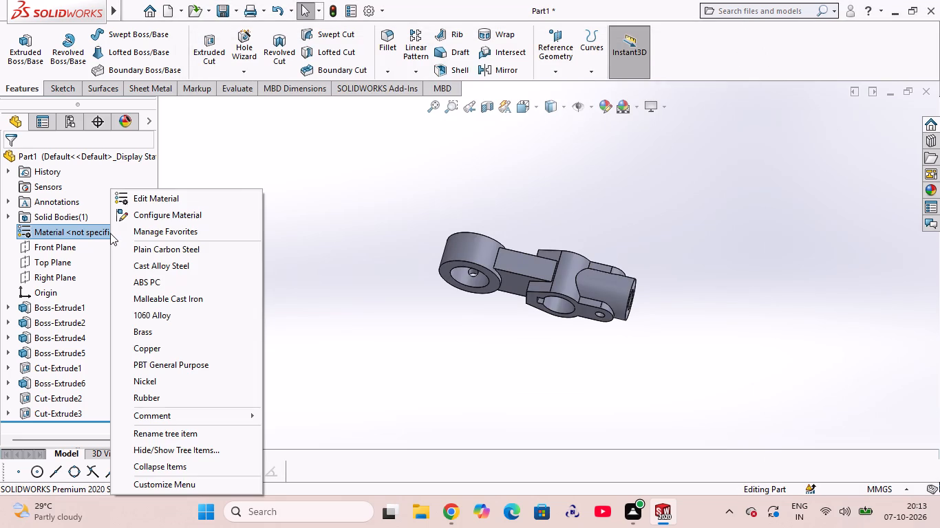
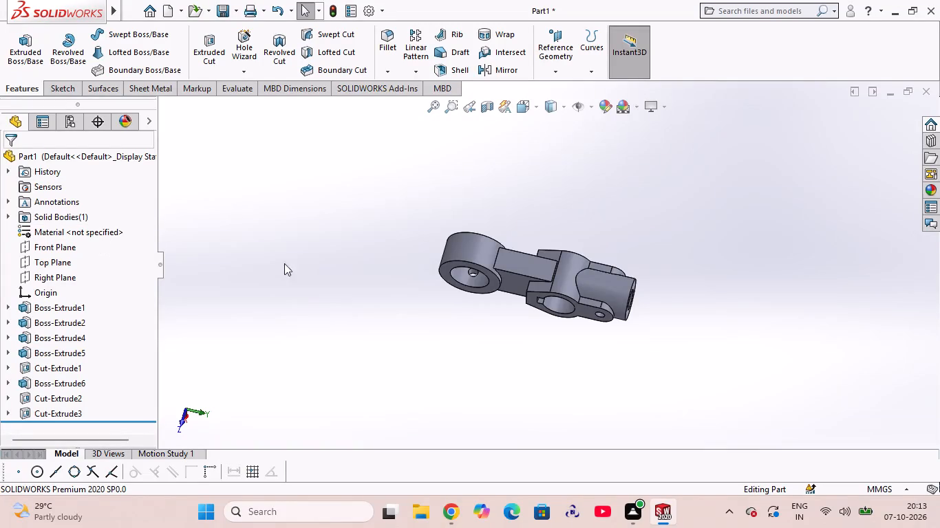
Examine the link part from several angles, focusing on the junction between the clamp body and the connecting arm.
{"action": "scroll", "coordinate": [484, 287], "scroll_direction": "up", "scroll_amount": 3}
{"action": "scroll", "coordinate": [548, 253], "scroll_direction": "down", "scroll_amount": 7}
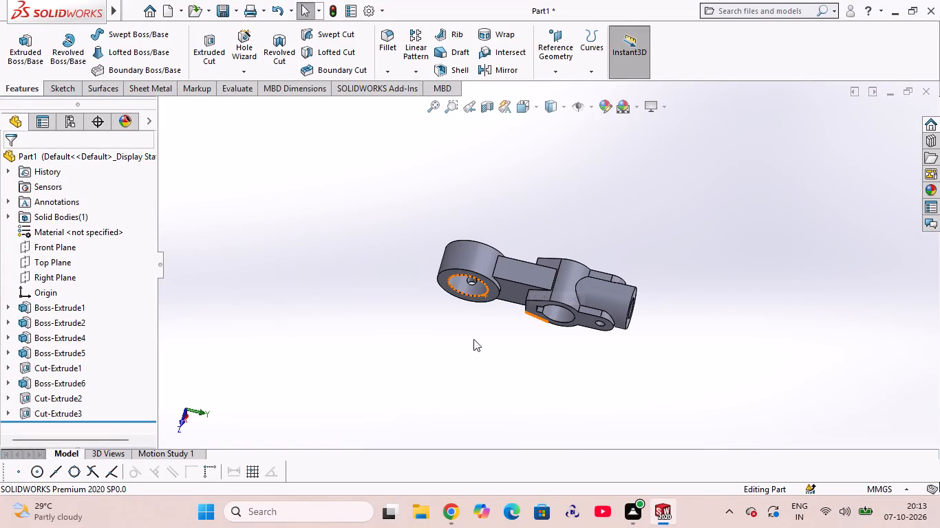
{"action": "middle_click_drag", "start_coordinate": [420, 344], "coordinate": [542, 162]}
{"action": "scroll", "coordinate": [431, 341], "scroll_direction": "up", "scroll_amount": 1}
{"action": "middle_click_drag", "start_coordinate": [431, 341], "coordinate": [582, 335]}
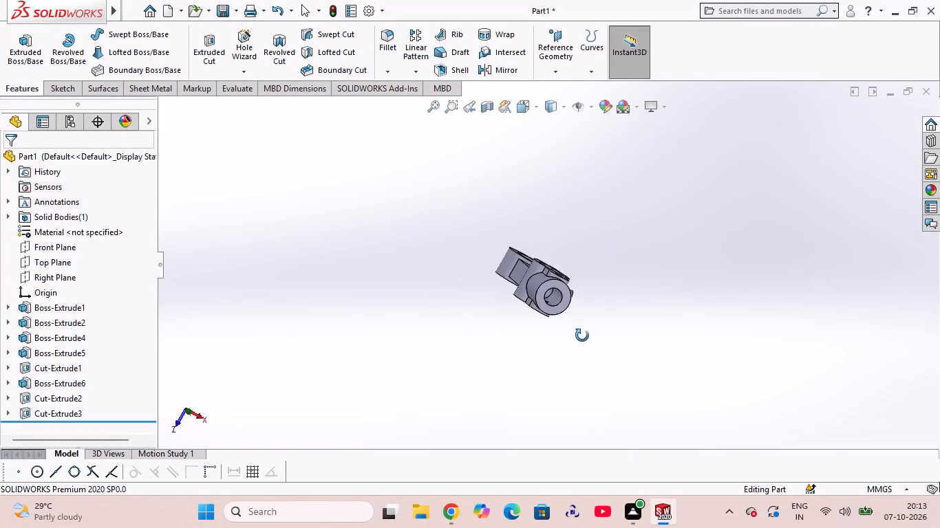
{"action": "middle_click_drag", "start_coordinate": [582, 335], "coordinate": [563, 428]}
{"action": "scroll", "coordinate": [544, 286], "scroll_direction": "down", "scroll_amount": 6}
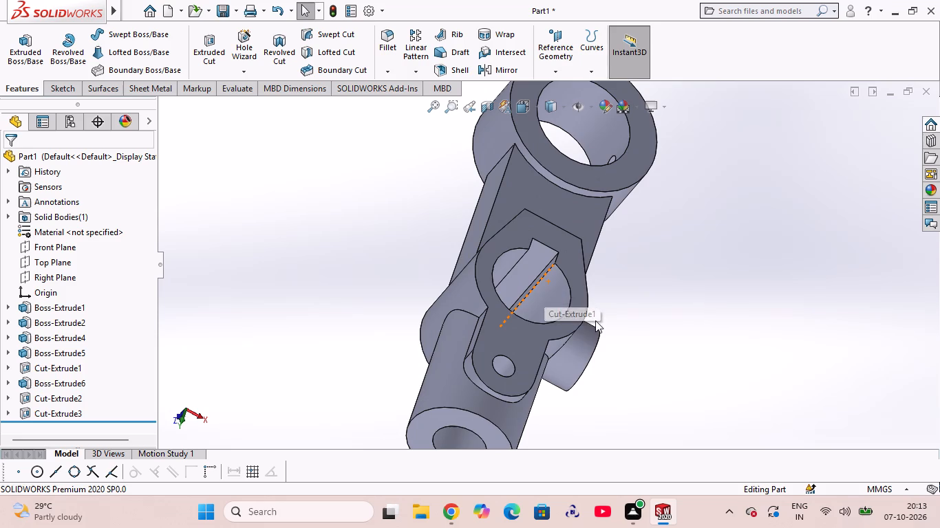
{"action": "middle_click_drag", "start_coordinate": [653, 287], "coordinate": [592, 294]}
{"action": "middle_click_drag", "start_coordinate": [591, 294], "coordinate": [497, 222]}
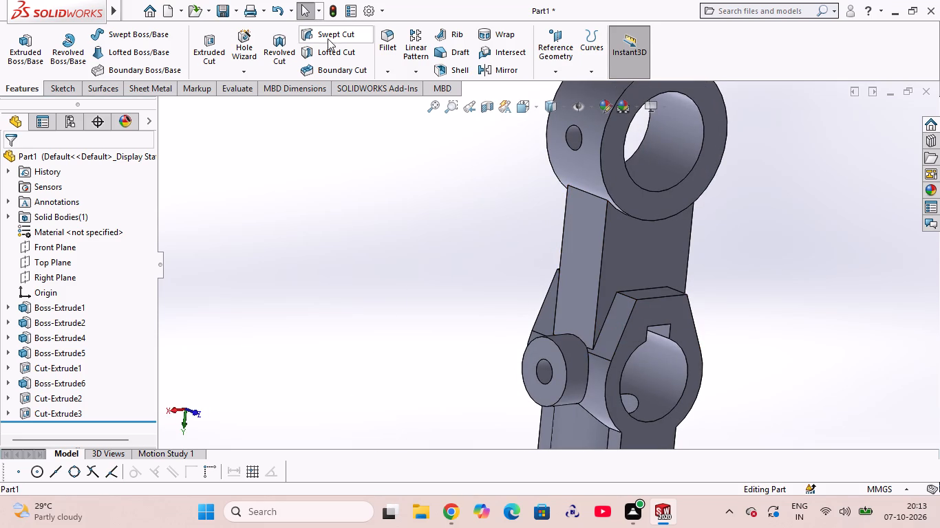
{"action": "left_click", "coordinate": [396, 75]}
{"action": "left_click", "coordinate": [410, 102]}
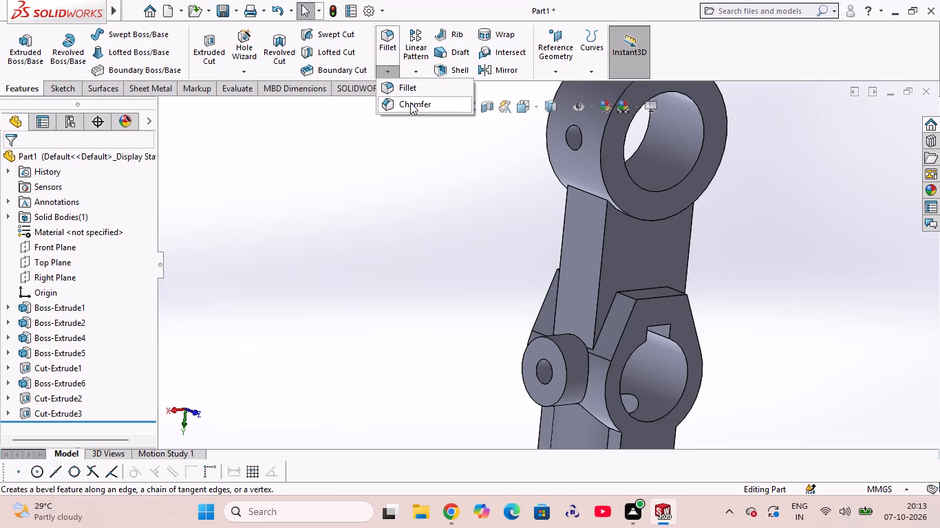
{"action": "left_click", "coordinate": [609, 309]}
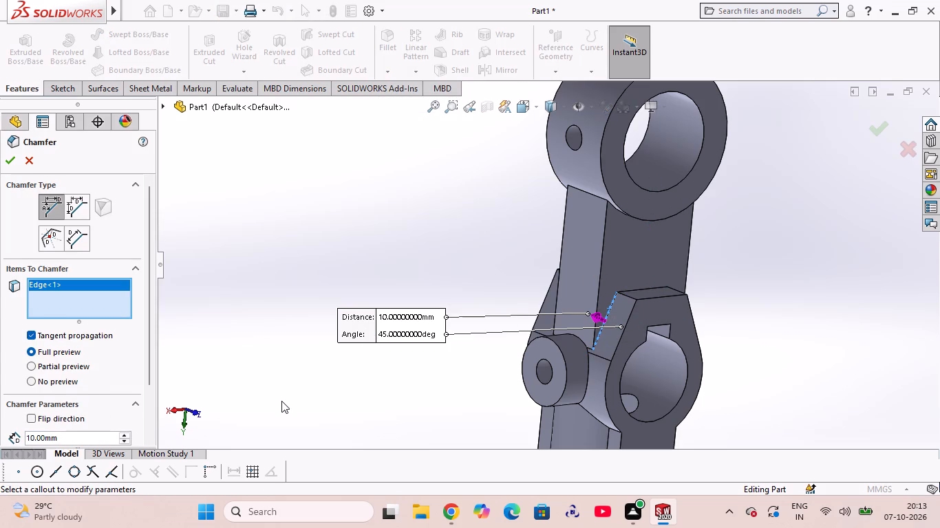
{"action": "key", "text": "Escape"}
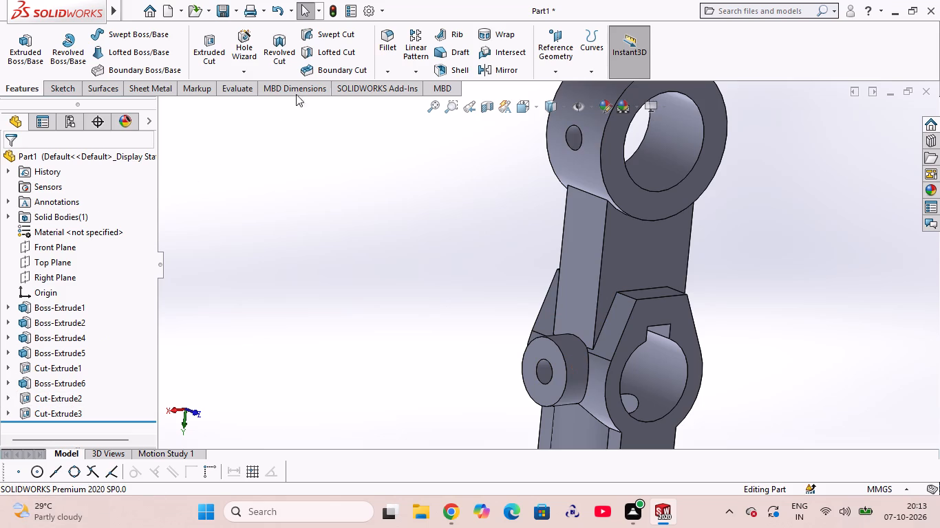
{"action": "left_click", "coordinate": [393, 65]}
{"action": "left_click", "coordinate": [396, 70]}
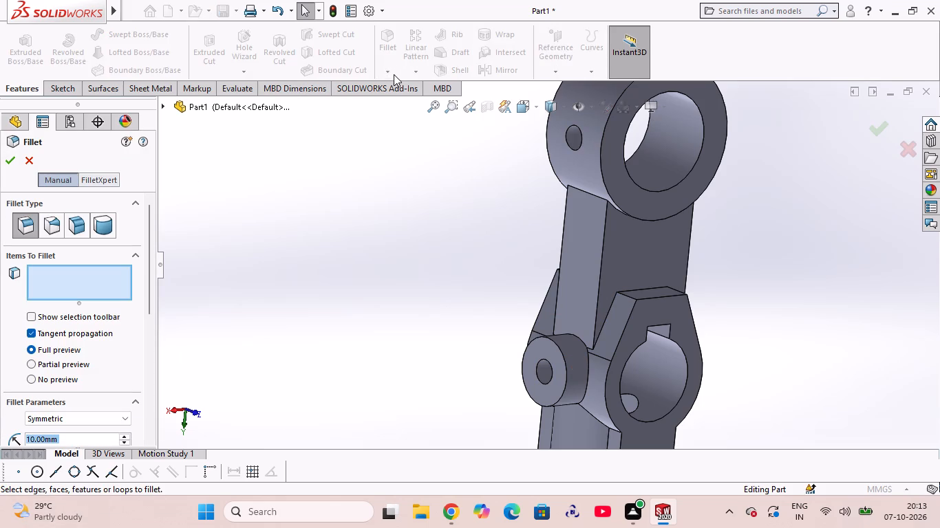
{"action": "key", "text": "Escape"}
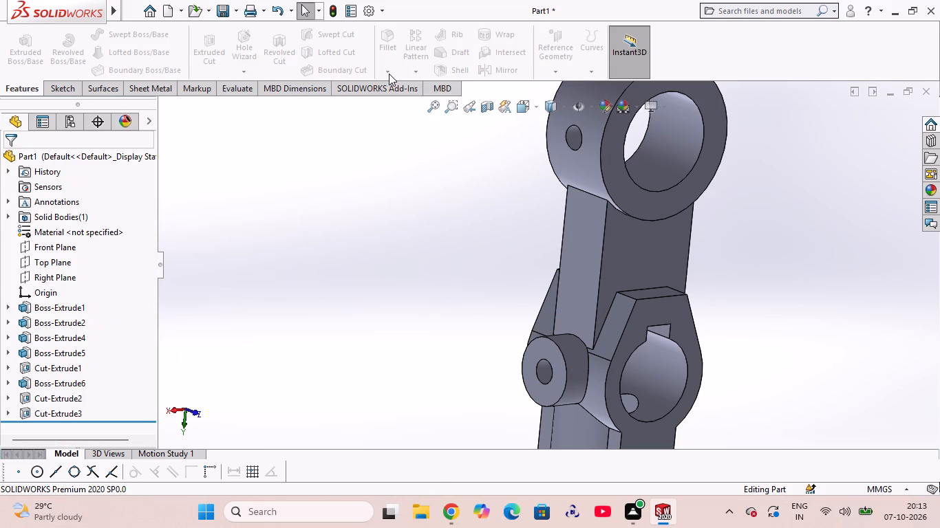
Set up a 2 mm, 45° chamfer on the three edges where the clamp body meets one face of the arm.
{"action": "left_click", "coordinate": [392, 70]}
{"action": "left_click", "coordinate": [404, 103]}
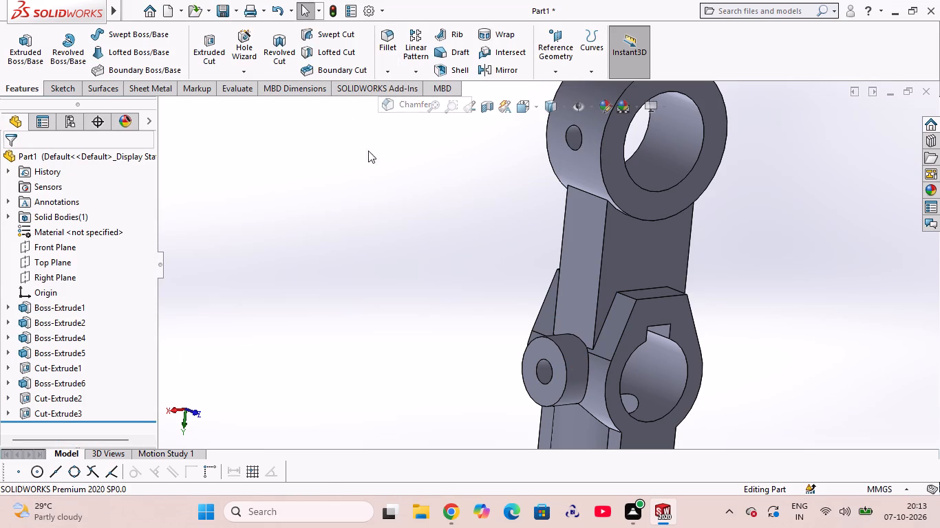
{"action": "scroll", "coordinate": [39, 379], "scroll_direction": "down", "scroll_amount": 2}
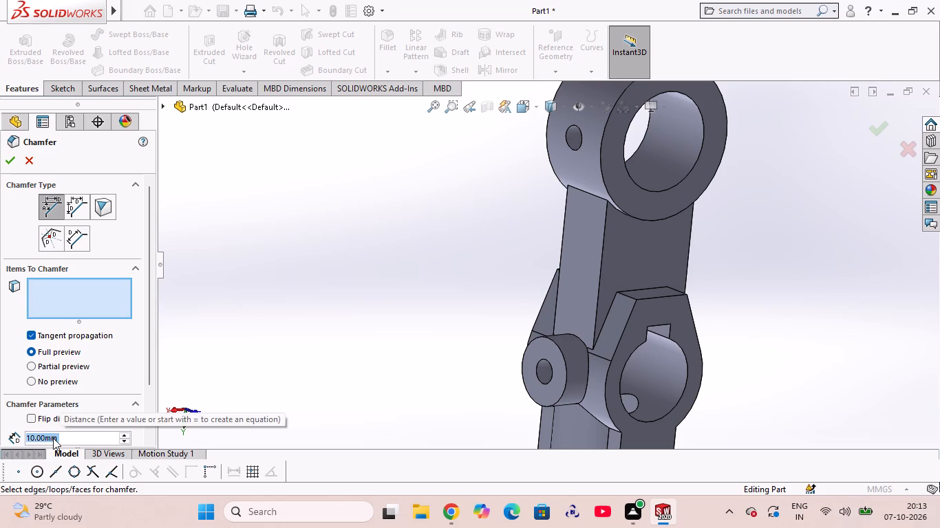
{"action": "key", "text": "2"}
{"action": "left_click", "coordinate": [354, 344]}
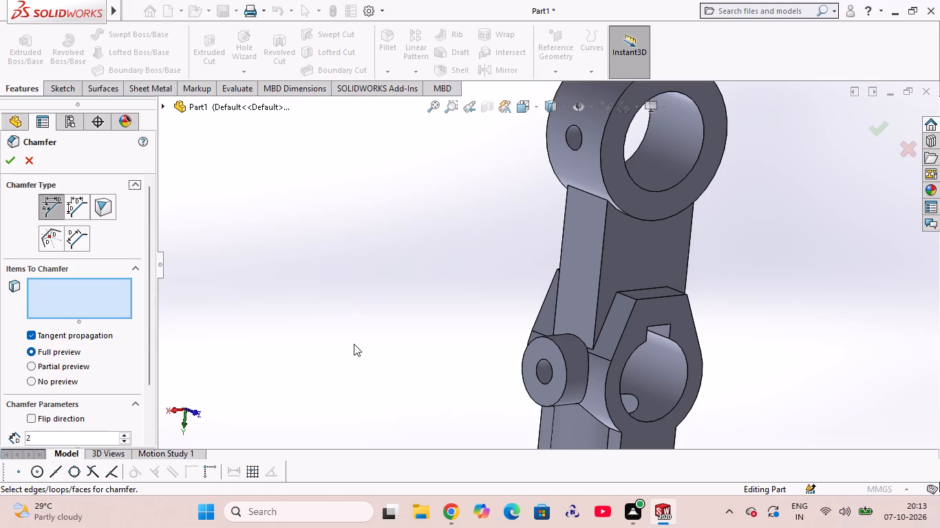
{"action": "left_click", "coordinate": [604, 320]}
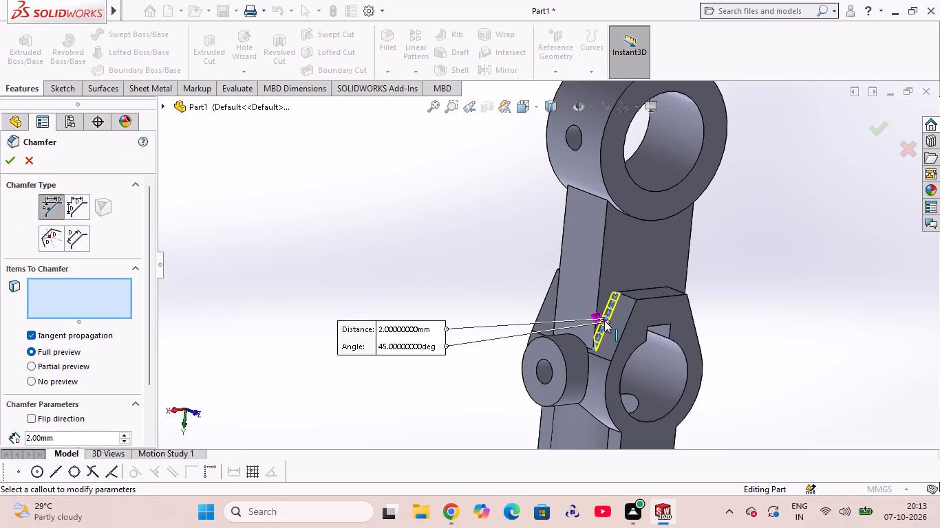
{"action": "left_click", "coordinate": [634, 288]}
{"action": "middle_click_drag", "start_coordinate": [457, 357], "coordinate": [454, 357]}
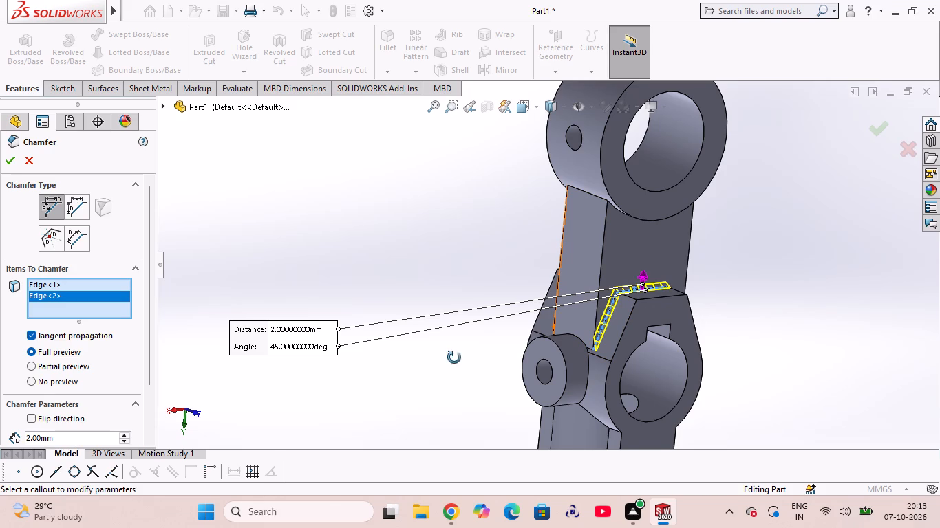
{"action": "middle_click_drag", "start_coordinate": [454, 357], "coordinate": [381, 364]}
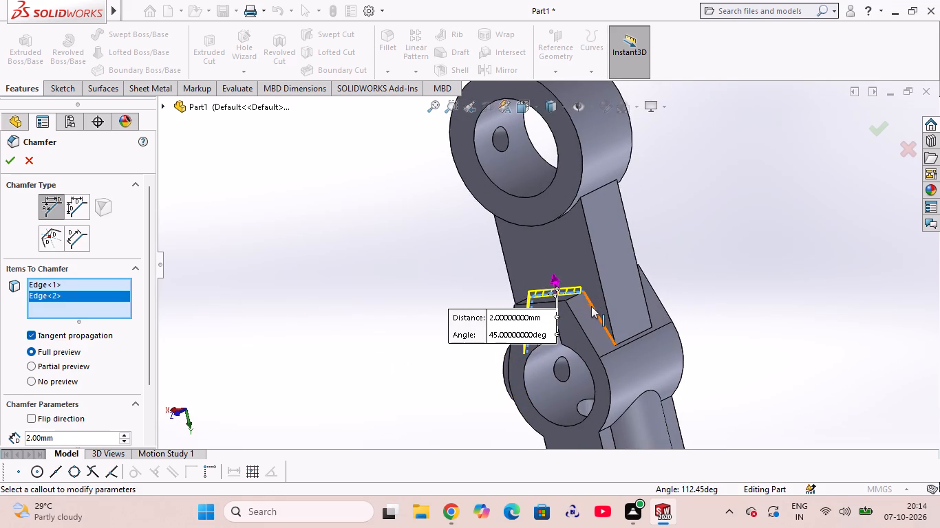
{"action": "left_click", "coordinate": [591, 306]}
Add the three matching clamp-body edges on the arm's opposite face to the chamfer and apply it.
{"action": "middle_click_drag", "start_coordinate": [446, 379], "coordinate": [380, 388]}
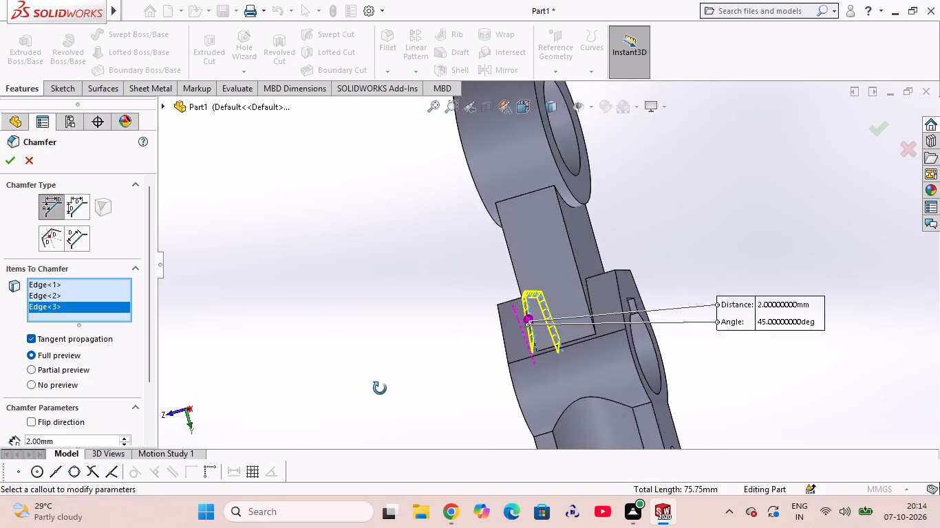
{"action": "middle_click_drag", "start_coordinate": [380, 388], "coordinate": [352, 402]}
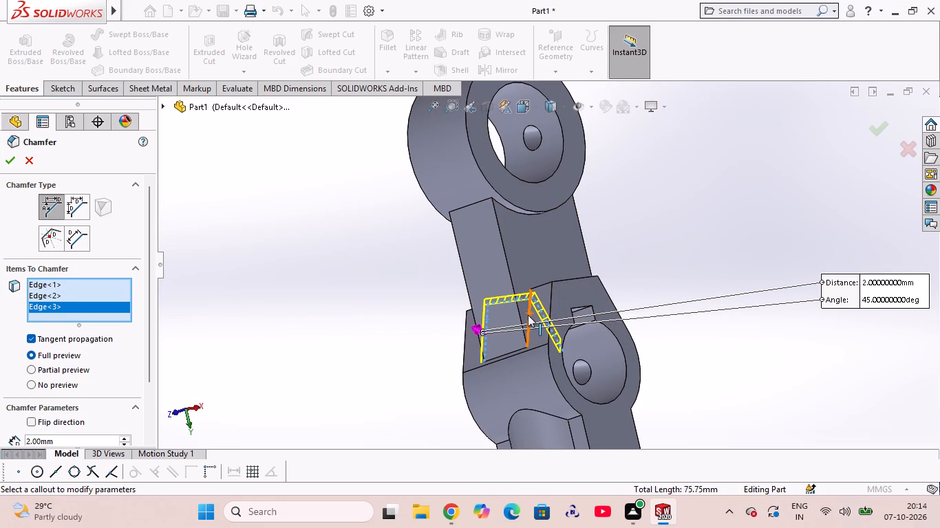
{"action": "left_click", "coordinate": [528, 315]}
{"action": "middle_click_drag", "start_coordinate": [652, 232], "coordinate": [653, 324]}
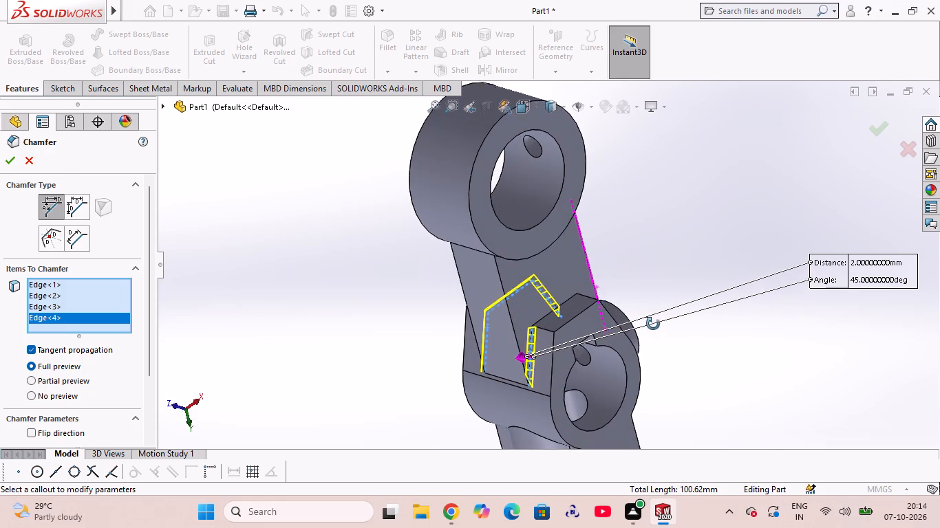
{"action": "middle_click_drag", "start_coordinate": [653, 324], "coordinate": [653, 326]}
{"action": "left_click", "coordinate": [543, 319]}
{"action": "middle_click_drag", "start_coordinate": [691, 234], "coordinate": [610, 287]}
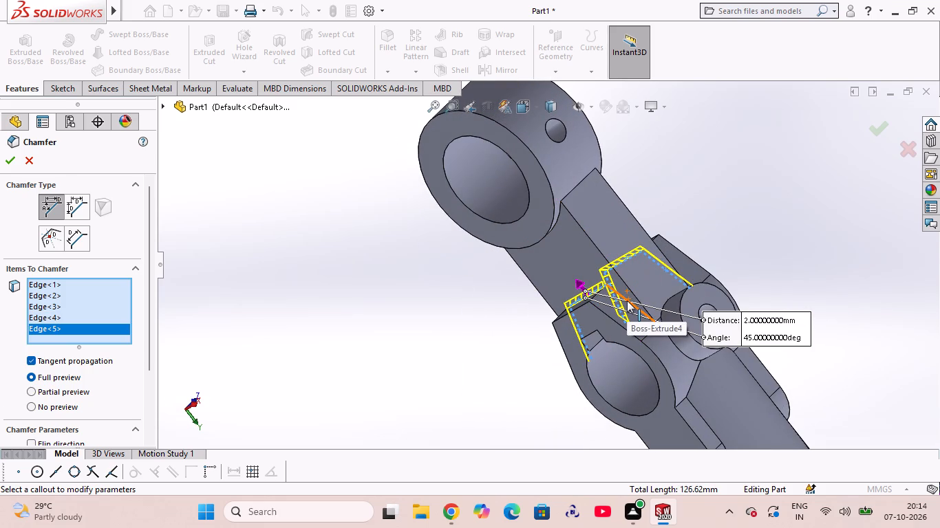
{"action": "left_click", "coordinate": [627, 300]}
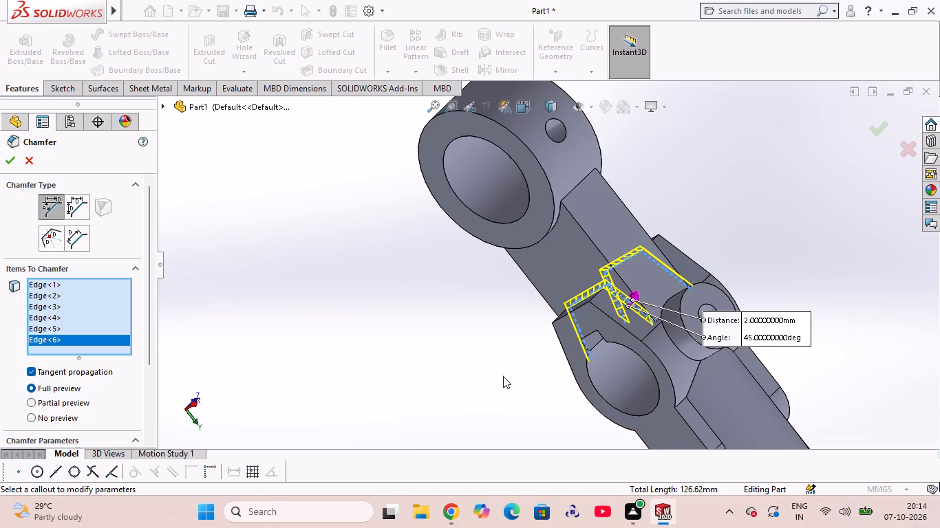
{"action": "middle_click_drag", "start_coordinate": [503, 376], "coordinate": [457, 366]}
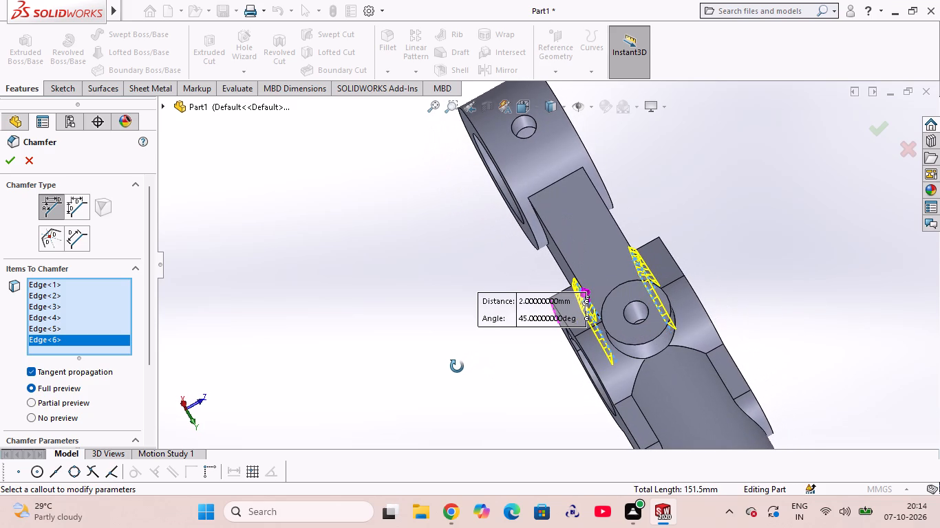
{"action": "middle_click_drag", "start_coordinate": [457, 366], "coordinate": [453, 295]}
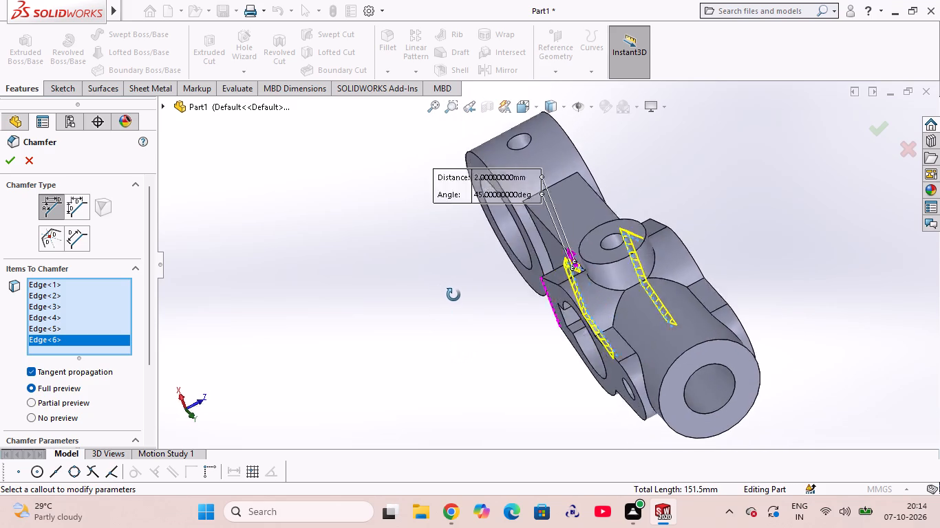
{"action": "middle_click_drag", "start_coordinate": [453, 295], "coordinate": [619, 135]}
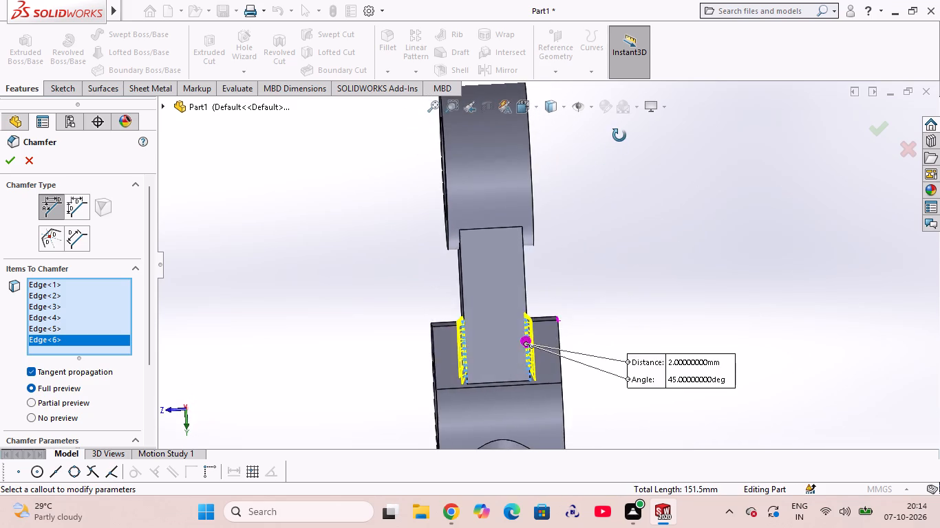
{"action": "middle_click_drag", "start_coordinate": [619, 135], "coordinate": [740, 279]}
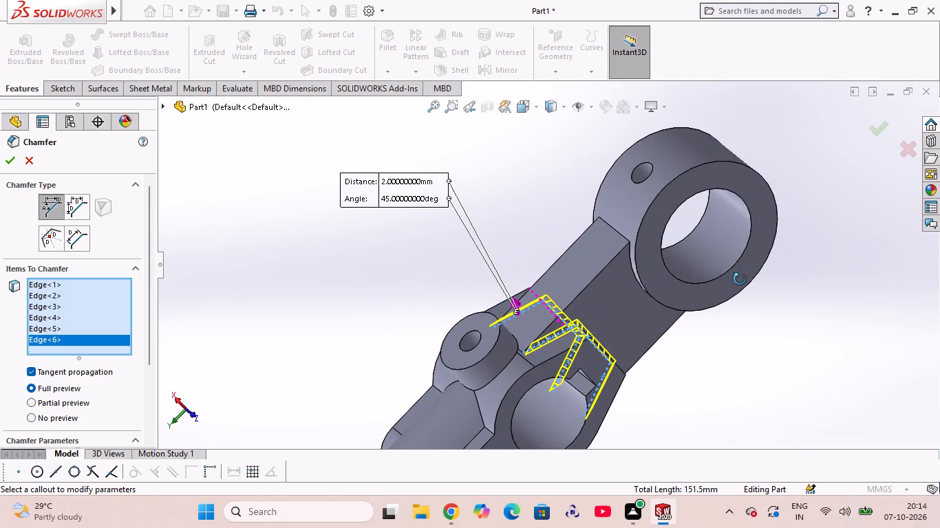
{"action": "middle_click_drag", "start_coordinate": [740, 279], "coordinate": [678, 93]}
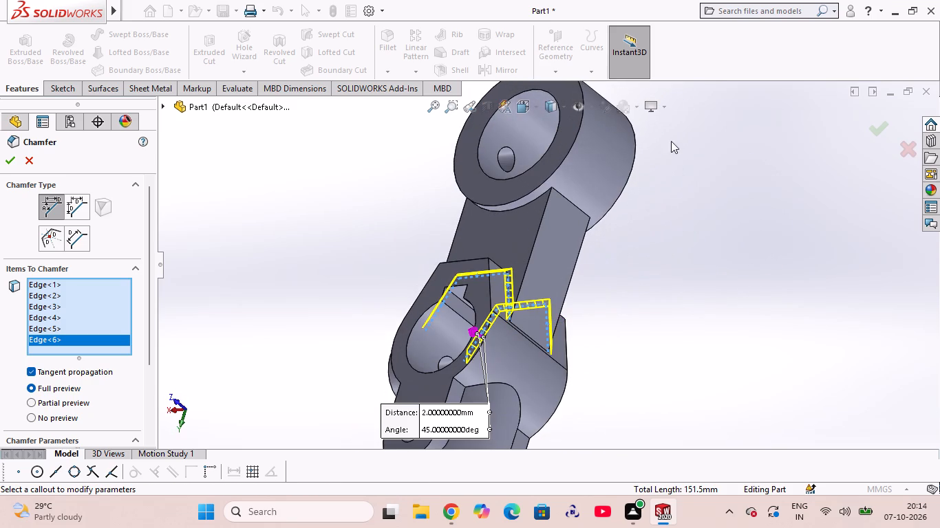
{"action": "middle_click_drag", "start_coordinate": [639, 316], "coordinate": [671, 198]}
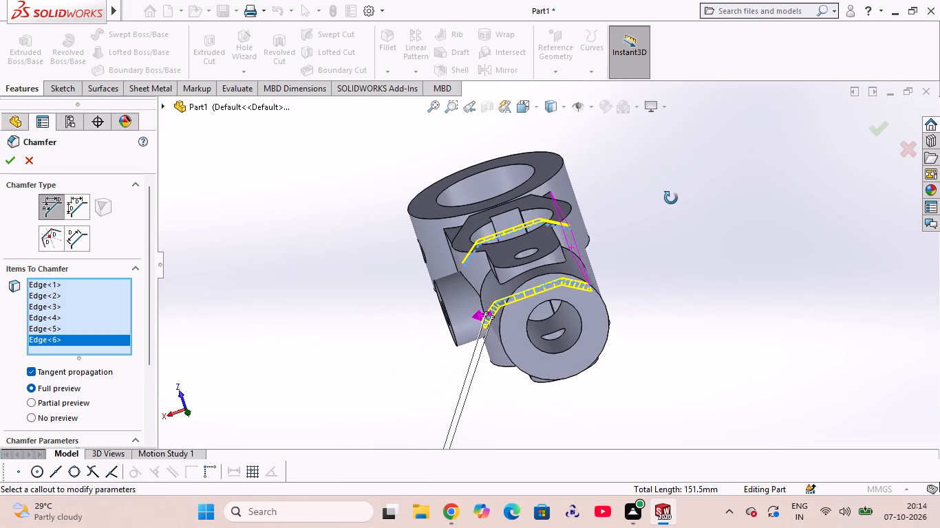
{"action": "middle_click_drag", "start_coordinate": [671, 198], "coordinate": [726, 223]}
{"action": "scroll", "coordinate": [718, 225], "scroll_direction": "up", "scroll_amount": 1}
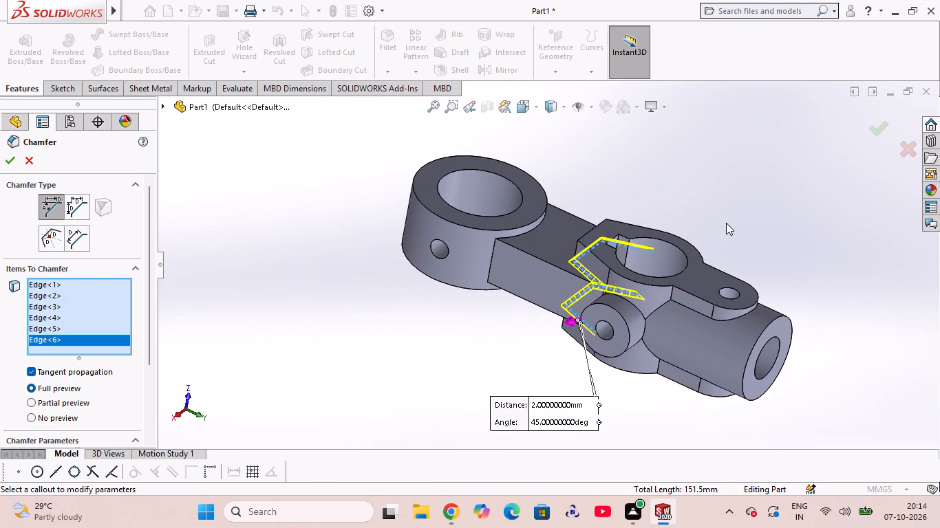
{"action": "left_click", "coordinate": [12, 159]}
{"action": "left_click", "coordinate": [431, 321]}
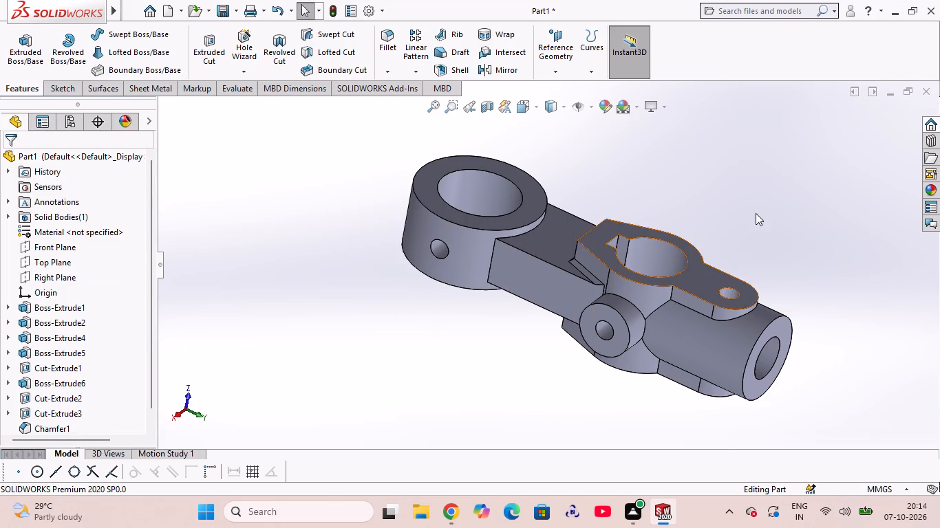
Inspect the chamfered clamp-body edges on both faces of the arm, close up and within the whole part.
{"action": "middle_click_drag", "start_coordinate": [767, 177], "coordinate": [648, 415]}
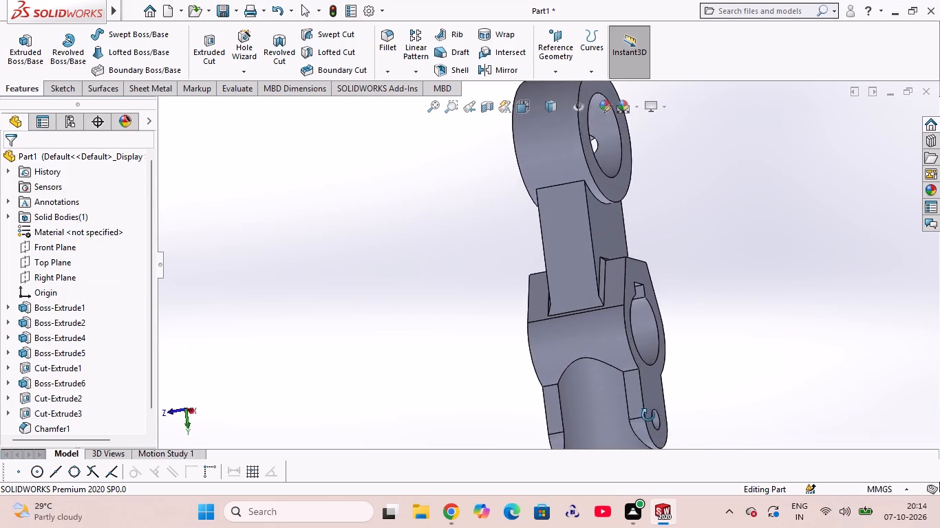
{"action": "middle_click_drag", "start_coordinate": [648, 415], "coordinate": [423, 432]}
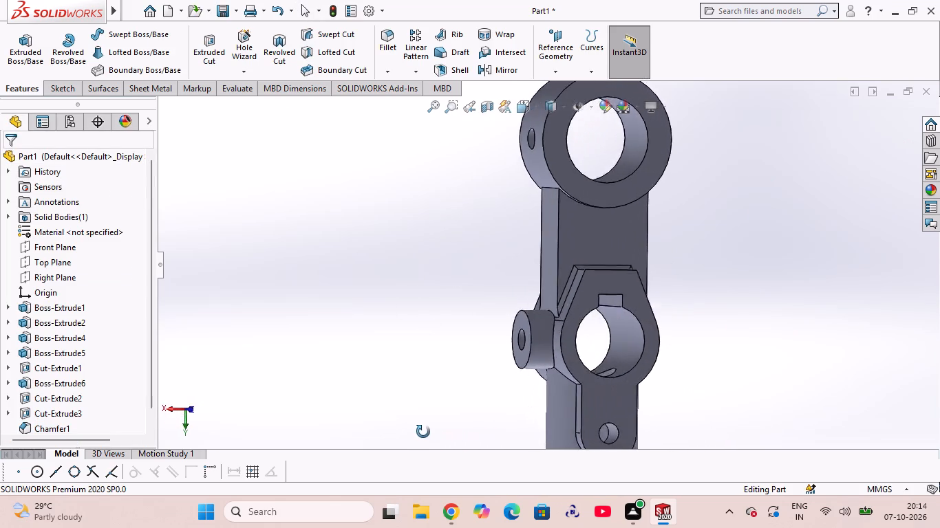
{"action": "middle_click_drag", "start_coordinate": [423, 432], "coordinate": [312, 349]}
{"action": "middle_click_drag", "start_coordinate": [295, 315], "coordinate": [372, 439]}
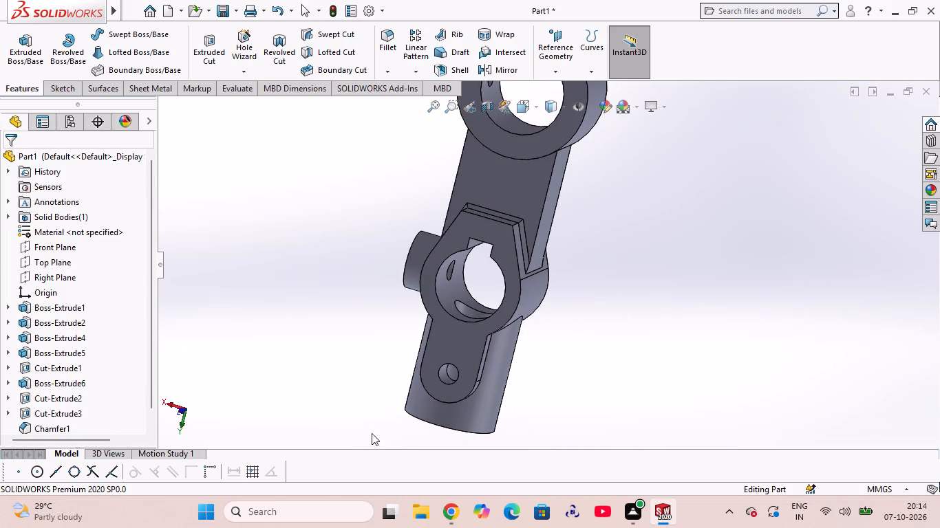
{"action": "scroll", "coordinate": [512, 252], "scroll_direction": "down", "scroll_amount": 6}
{"action": "middle_click_drag", "start_coordinate": [770, 262], "coordinate": [771, 262]}
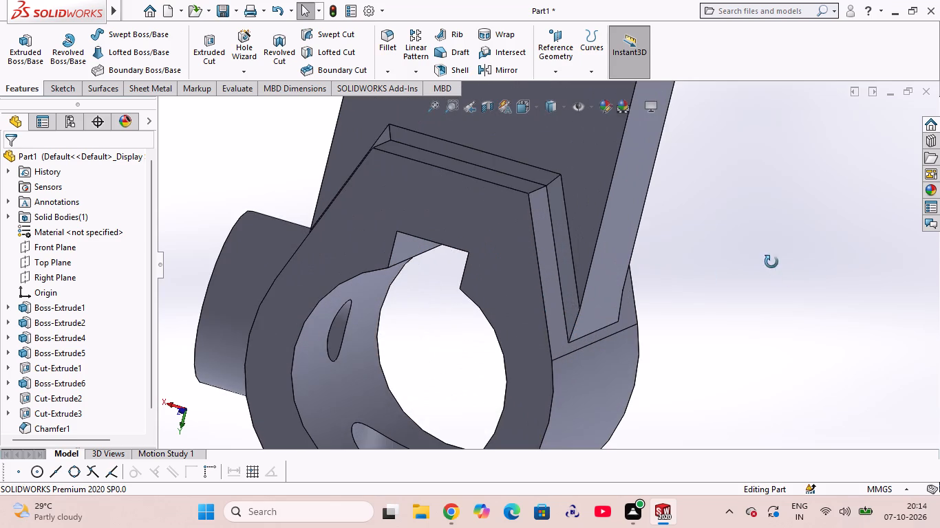
{"action": "middle_click_drag", "start_coordinate": [771, 262], "coordinate": [783, 265]}
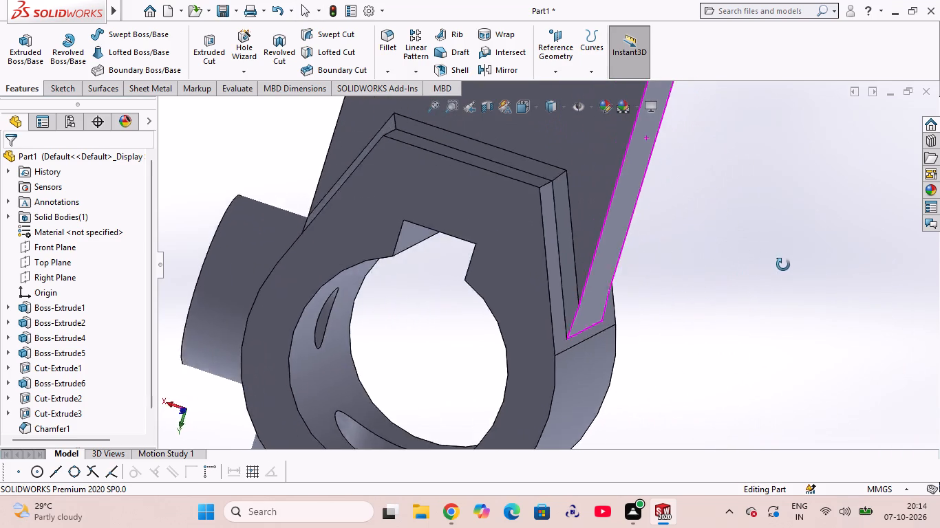
{"action": "middle_click_drag", "start_coordinate": [783, 265], "coordinate": [742, 284]}
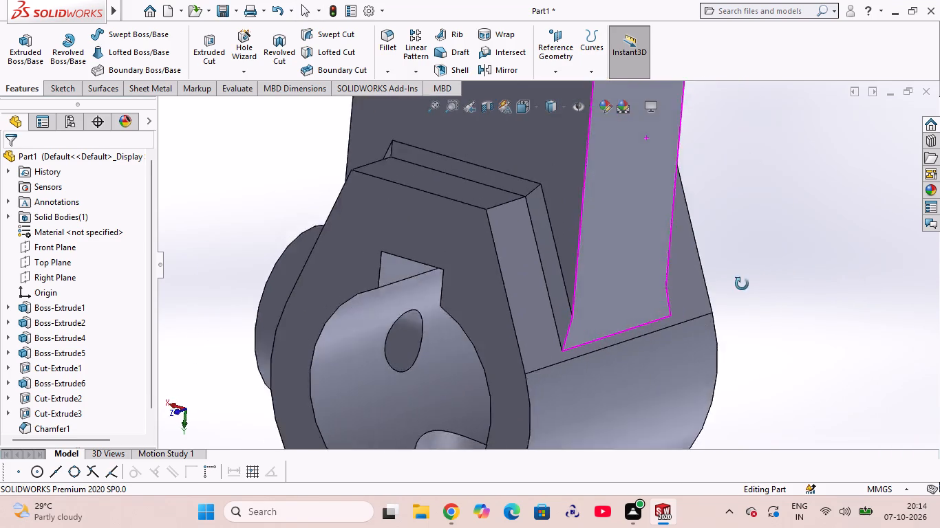
{"action": "middle_click_drag", "start_coordinate": [742, 284], "coordinate": [500, 334]}
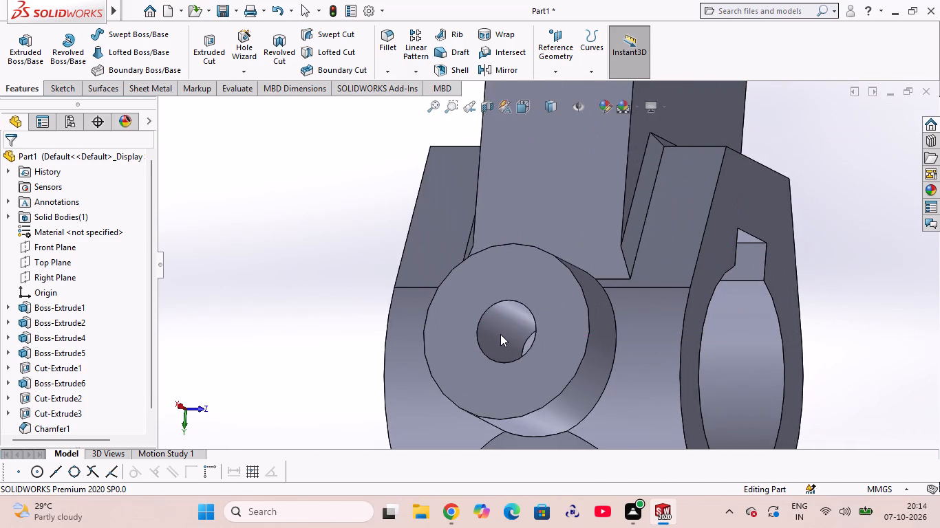
{"action": "scroll", "coordinate": [500, 334], "scroll_direction": "up", "scroll_amount": 8}
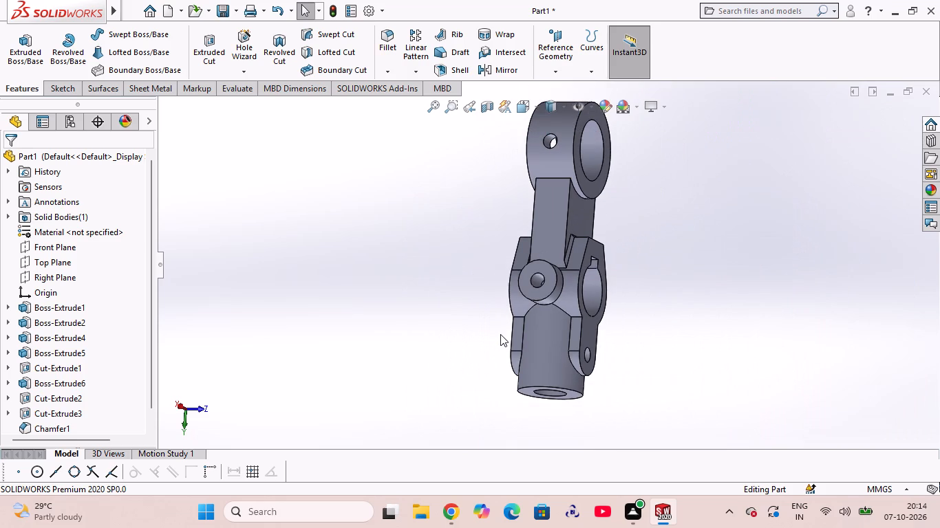
{"action": "scroll", "coordinate": [507, 343], "scroll_direction": "down", "scroll_amount": 1}
{"action": "scroll", "coordinate": [507, 343], "scroll_direction": "up", "scroll_amount": 4}
{"action": "middle_click_drag", "start_coordinate": [626, 196], "coordinate": [614, 206]}
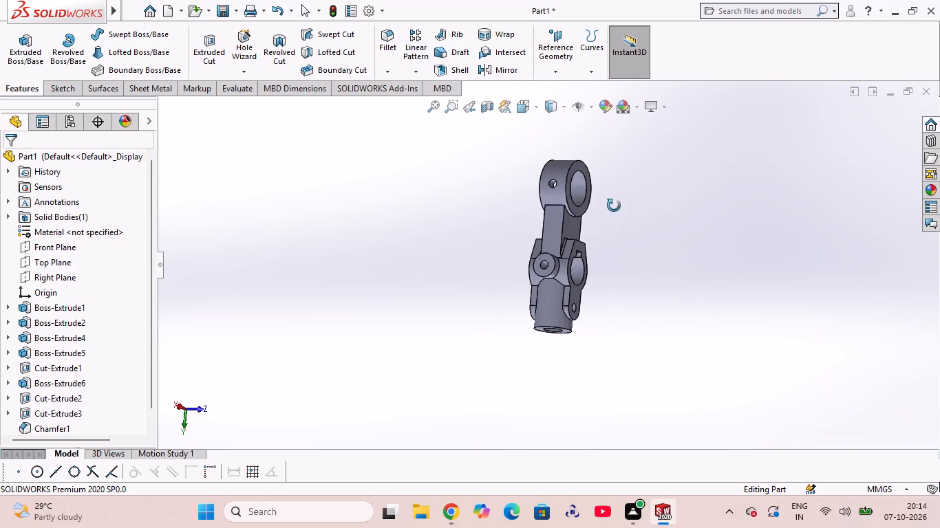
{"action": "middle_click_drag", "start_coordinate": [614, 206], "coordinate": [499, 242]}
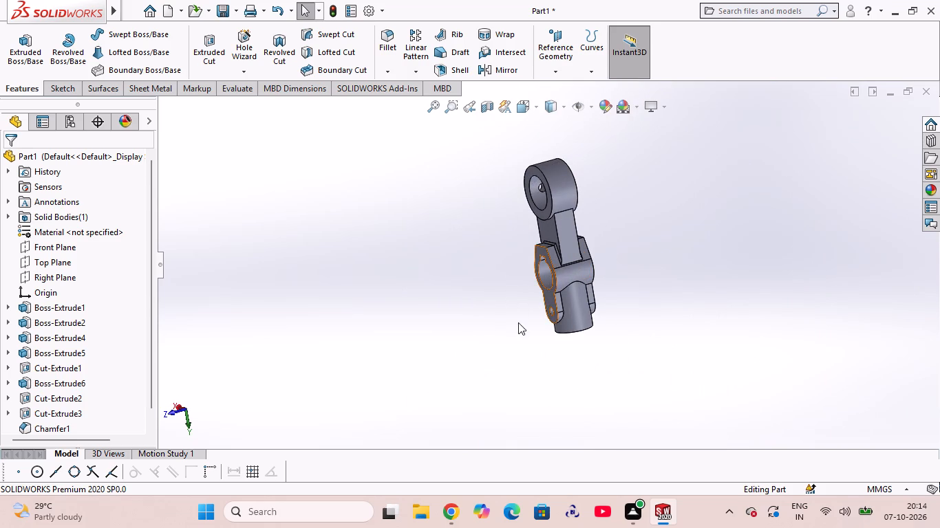
{"action": "scroll", "coordinate": [585, 282], "scroll_direction": "down", "scroll_amount": 2}
{"action": "scroll", "coordinate": [498, 327], "scroll_direction": "up", "scroll_amount": 2}
{"action": "scroll", "coordinate": [520, 234], "scroll_direction": "down", "scroll_amount": 3}
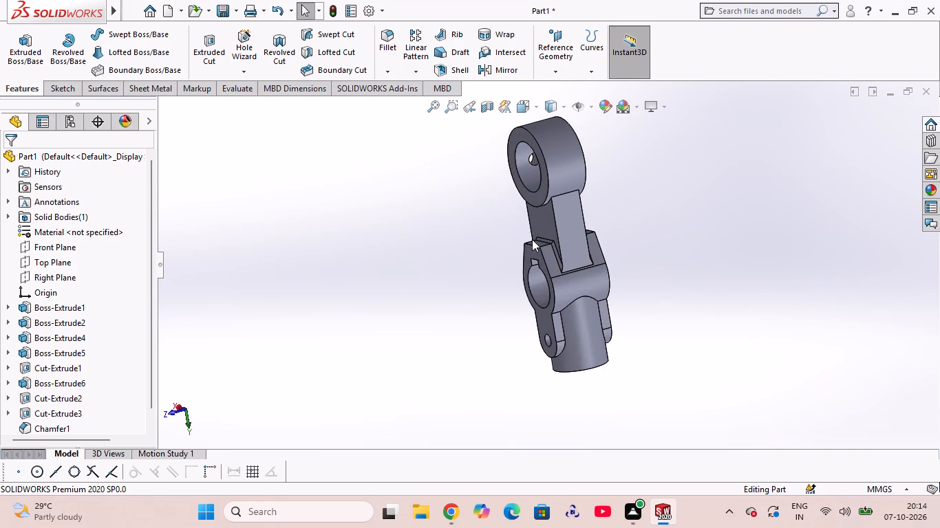
{"action": "scroll", "coordinate": [630, 228], "scroll_direction": "up", "scroll_amount": 2}
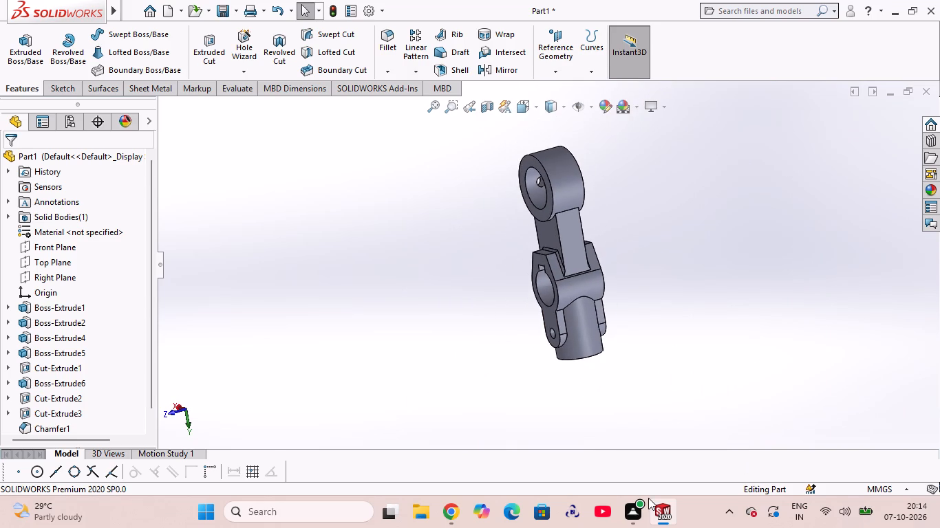
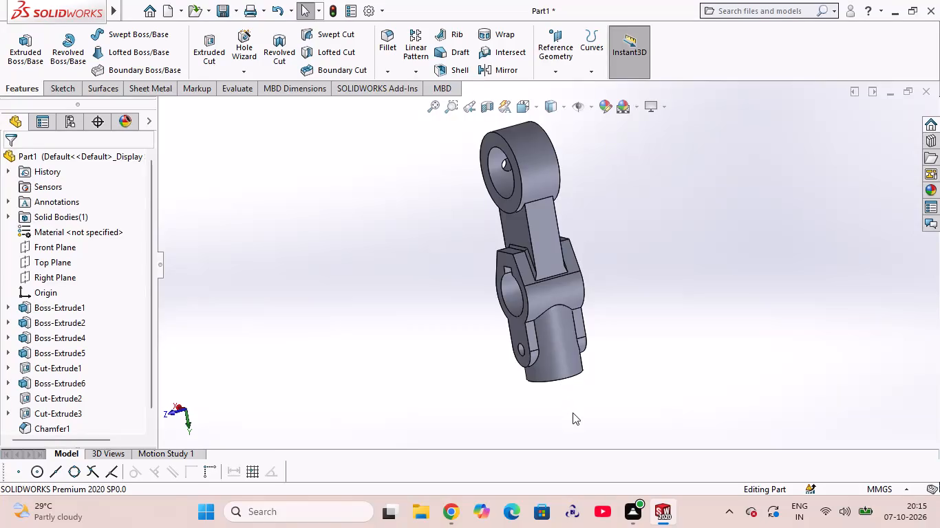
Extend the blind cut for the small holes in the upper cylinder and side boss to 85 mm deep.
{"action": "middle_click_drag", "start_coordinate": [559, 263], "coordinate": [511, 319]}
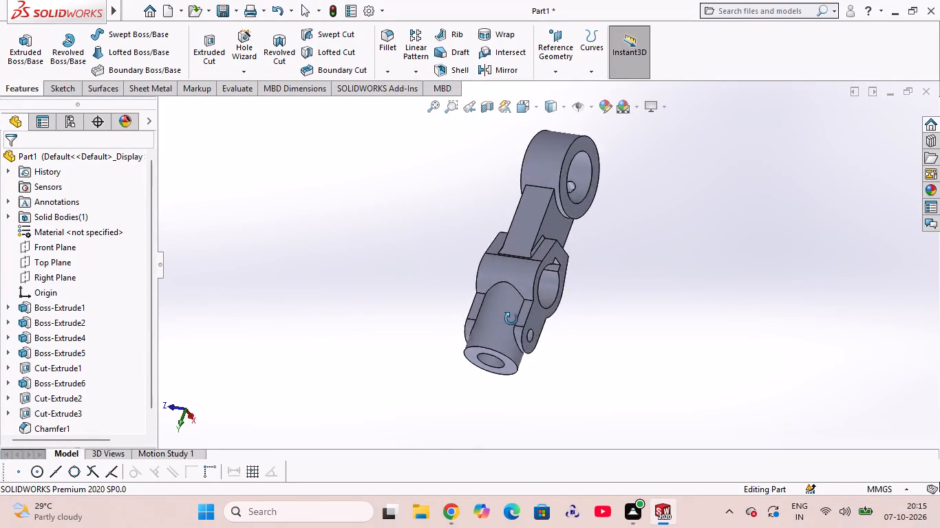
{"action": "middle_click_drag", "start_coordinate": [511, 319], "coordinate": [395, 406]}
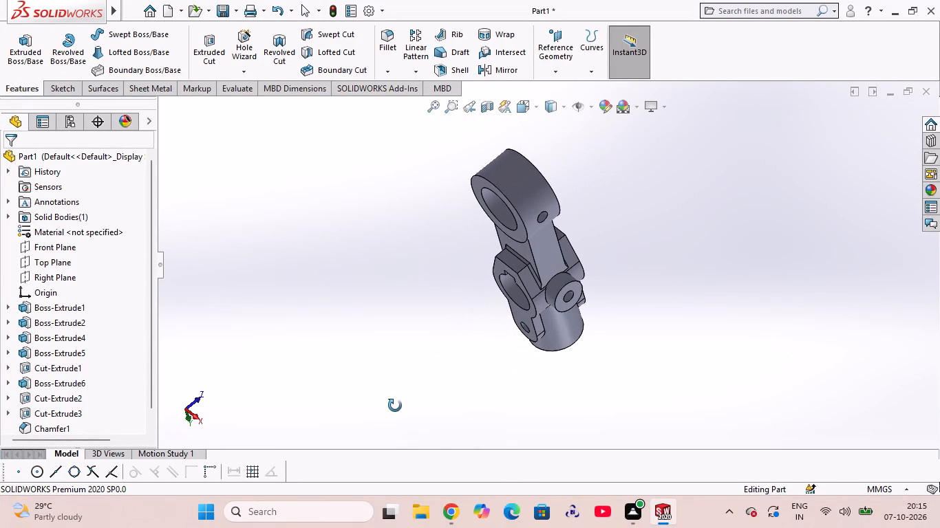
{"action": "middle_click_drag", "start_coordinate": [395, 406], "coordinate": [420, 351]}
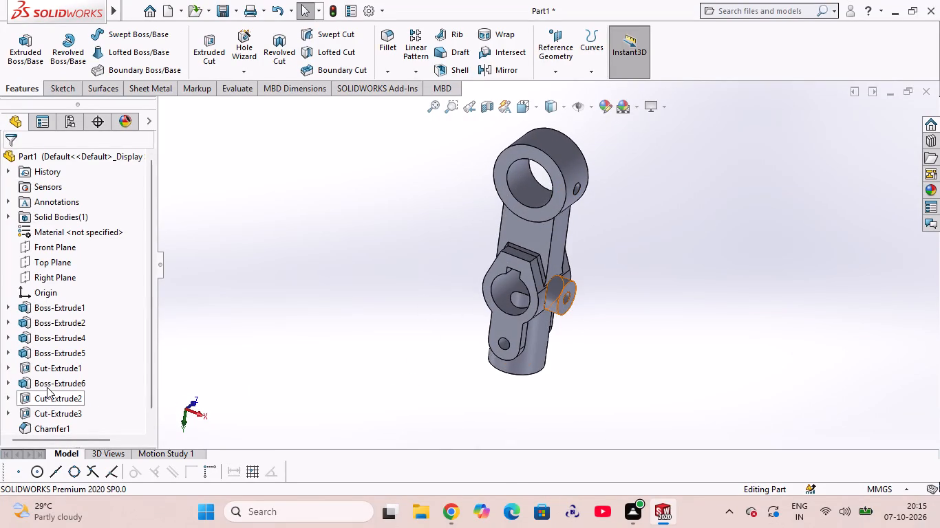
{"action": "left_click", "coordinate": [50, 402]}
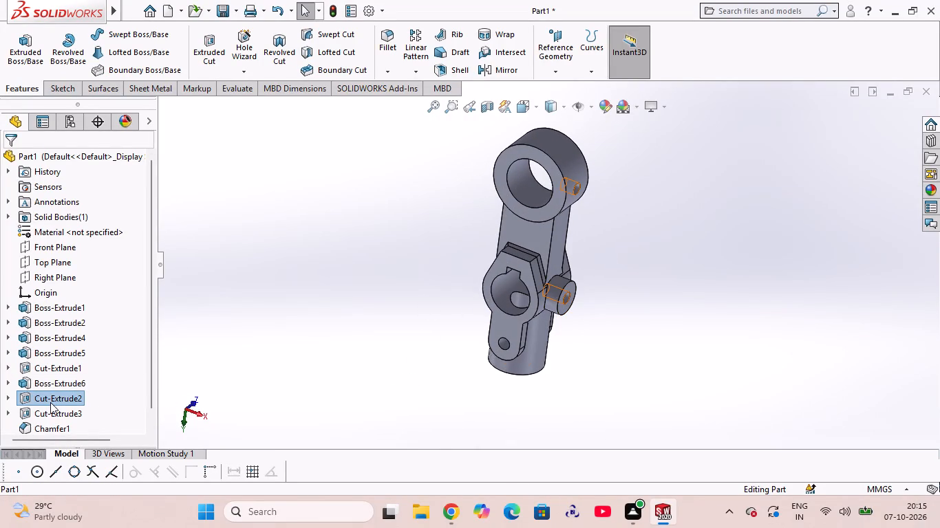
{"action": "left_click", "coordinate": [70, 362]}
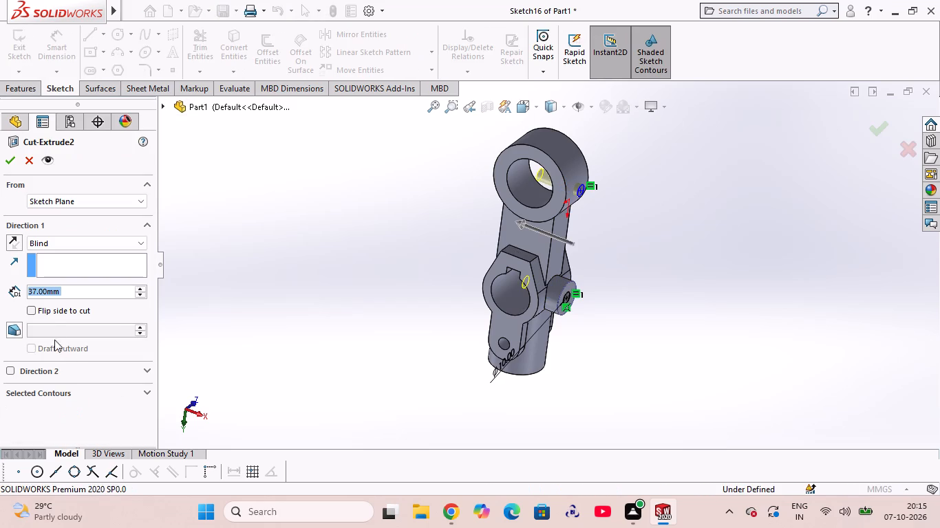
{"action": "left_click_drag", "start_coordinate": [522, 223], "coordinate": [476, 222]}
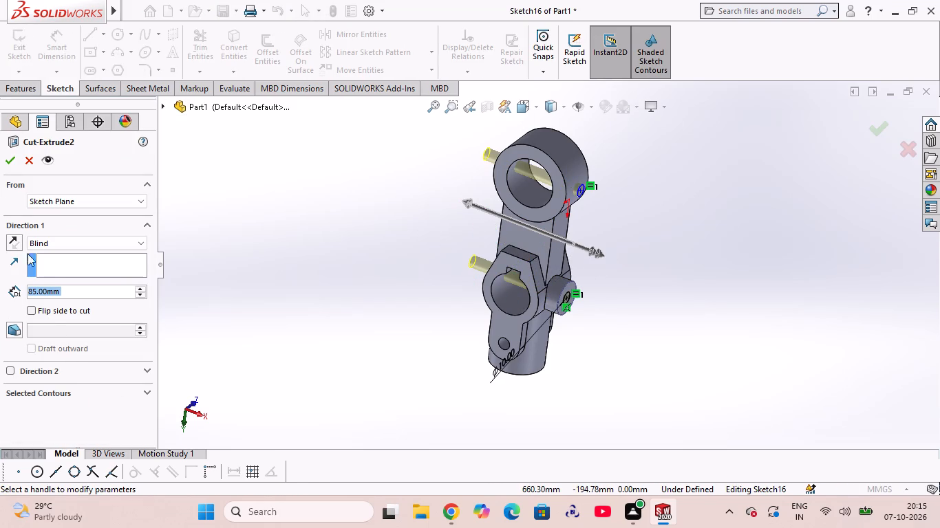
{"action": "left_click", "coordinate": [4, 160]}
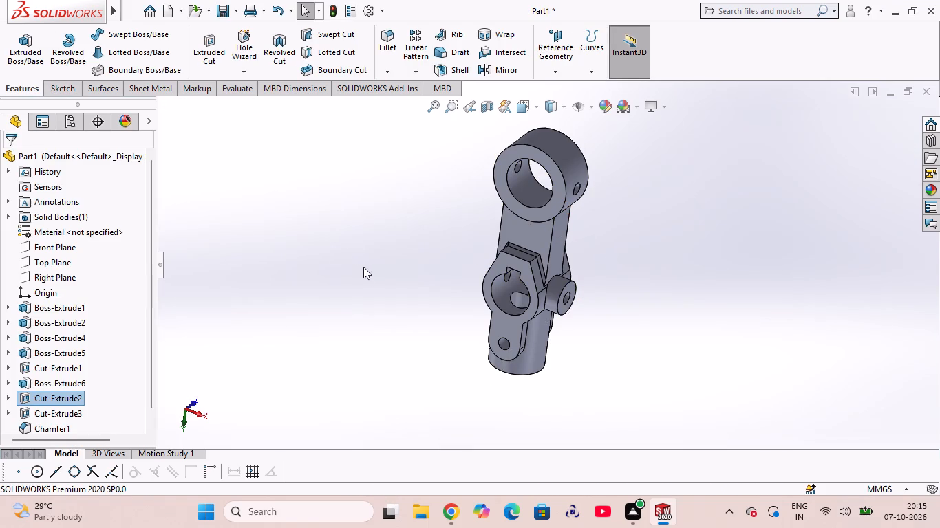
Set the blind depth of the small-hole cut through the upper cylinder and side boss to 36 mm.
{"action": "middle_click_drag", "start_coordinate": [369, 278], "coordinate": [333, 246]}
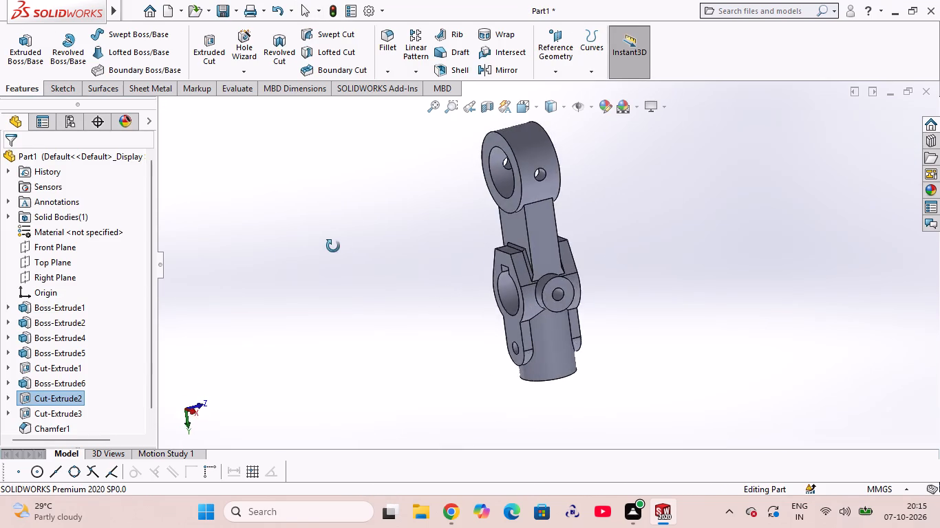
{"action": "middle_click_drag", "start_coordinate": [333, 246], "coordinate": [286, 264]}
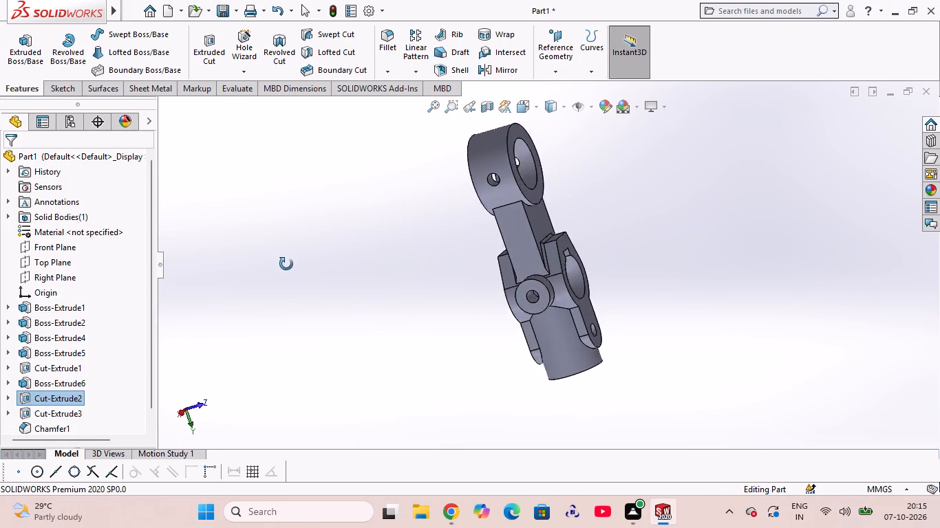
{"action": "middle_click_drag", "start_coordinate": [286, 264], "coordinate": [367, 331]}
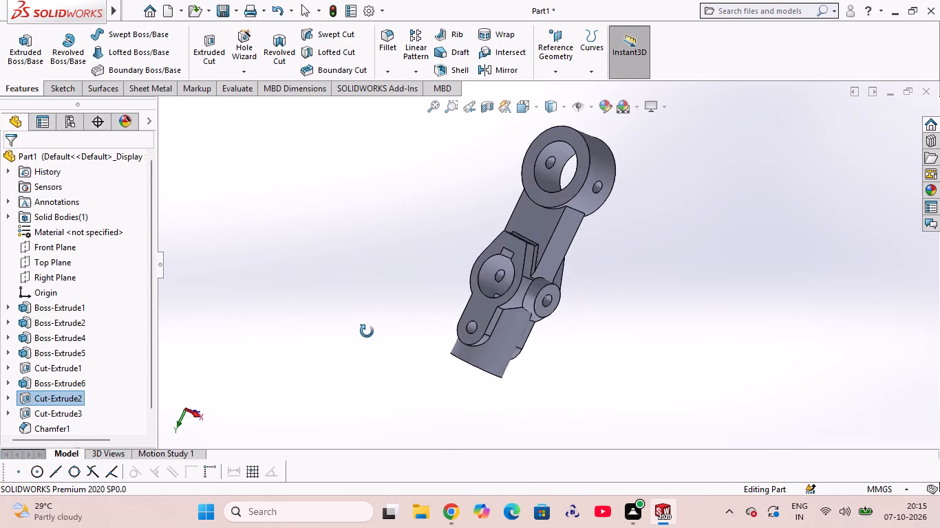
{"action": "middle_click_drag", "start_coordinate": [367, 331], "coordinate": [403, 335]}
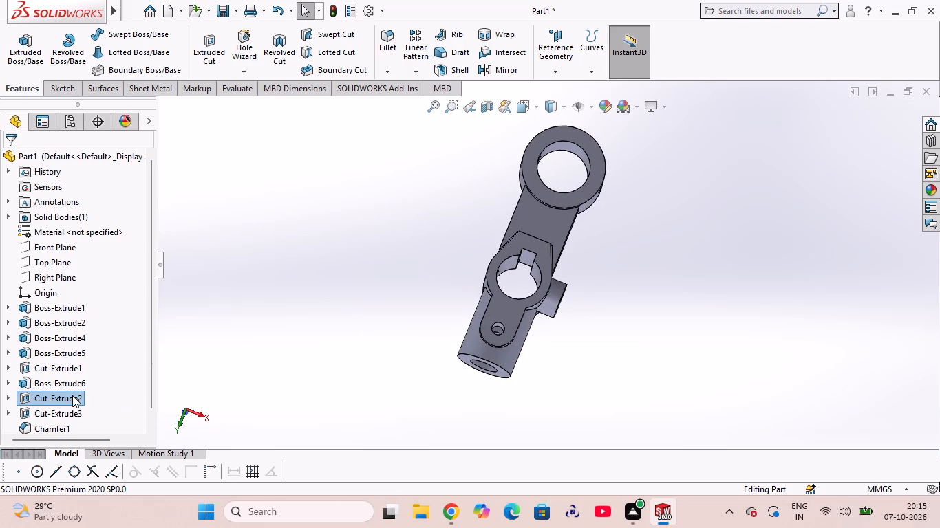
{"action": "left_click", "coordinate": [72, 395]}
{"action": "left_click", "coordinate": [87, 356]}
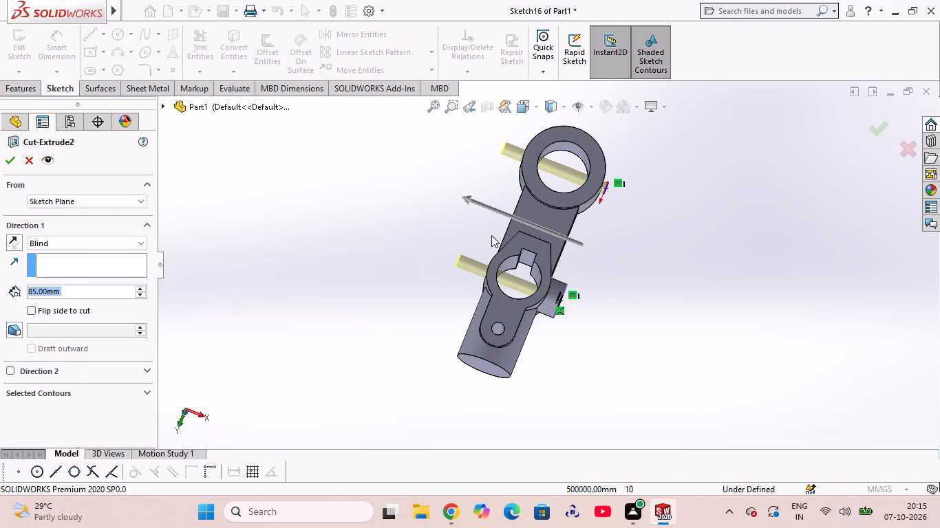
{"action": "left_click_drag", "start_coordinate": [467, 198], "coordinate": [520, 211]}
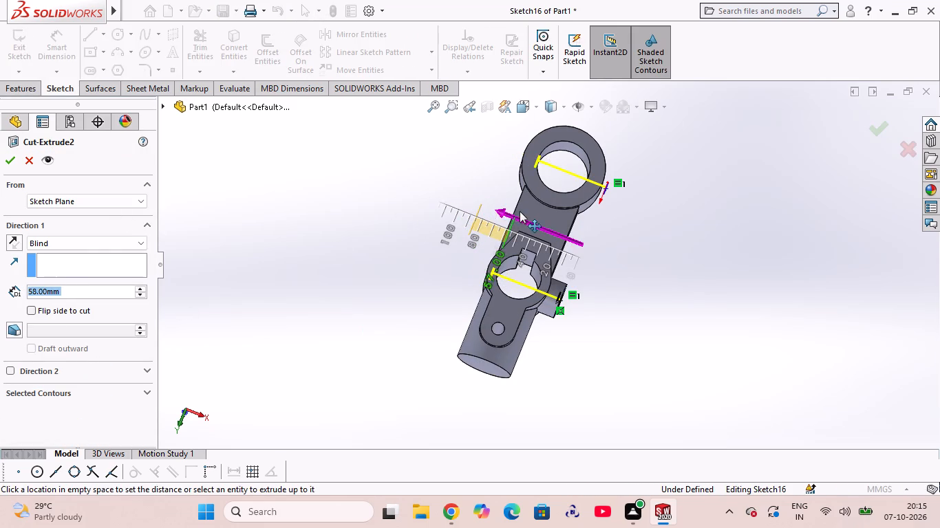
{"action": "left_click_drag", "start_coordinate": [520, 211], "coordinate": [543, 221]}
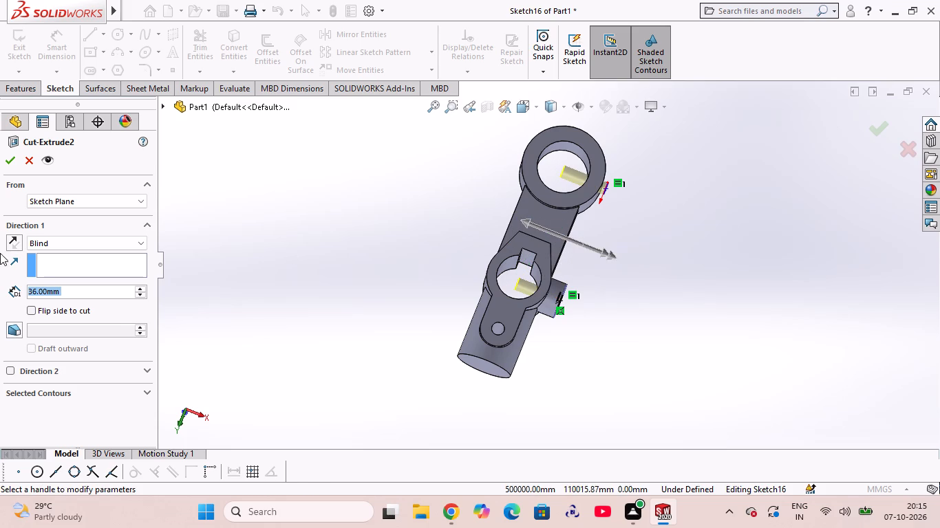
{"action": "left_click", "coordinate": [11, 162]}
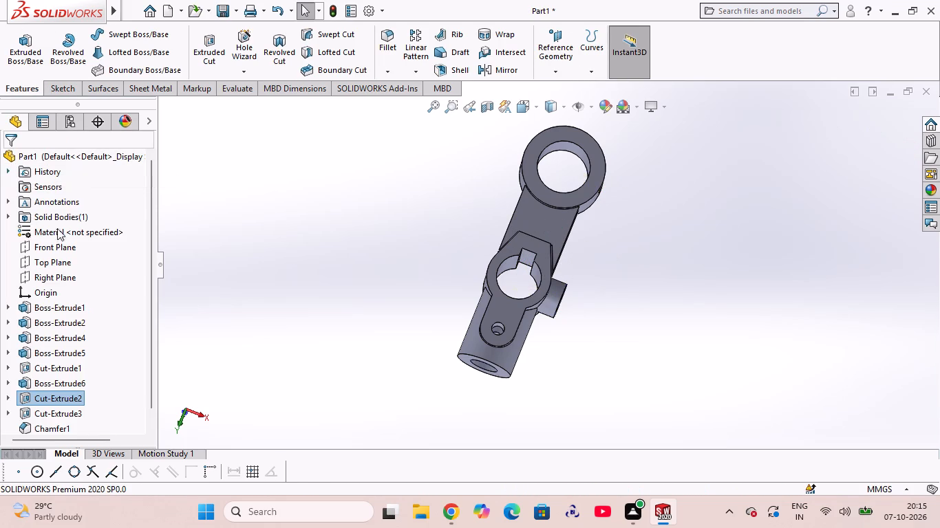
Check which geometry the side boss, keyed bore cut, lower cylinder, clamp body and arm features each cover.
{"action": "scroll", "coordinate": [571, 259], "scroll_direction": "up", "scroll_amount": 2}
{"action": "scroll", "coordinate": [568, 256], "scroll_direction": "down", "scroll_amount": 3}
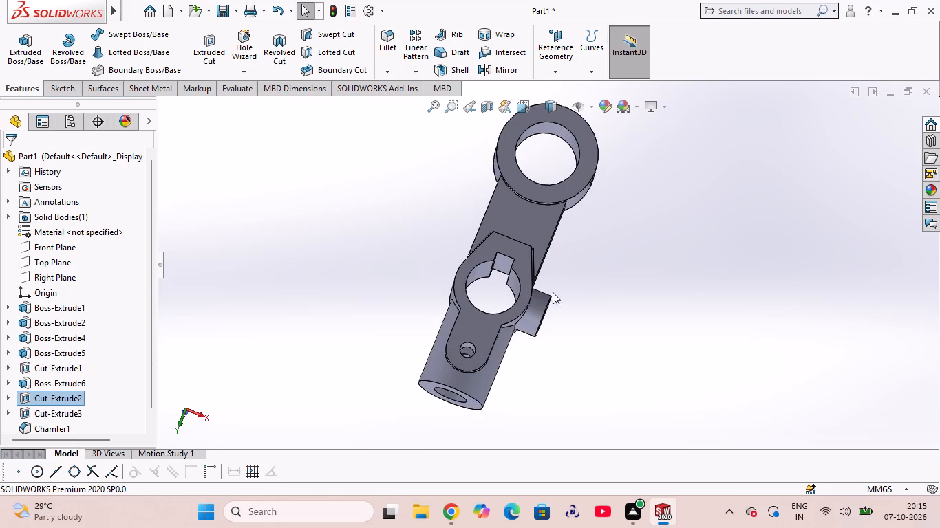
{"action": "middle_click_drag", "start_coordinate": [590, 244], "coordinate": [526, 286]}
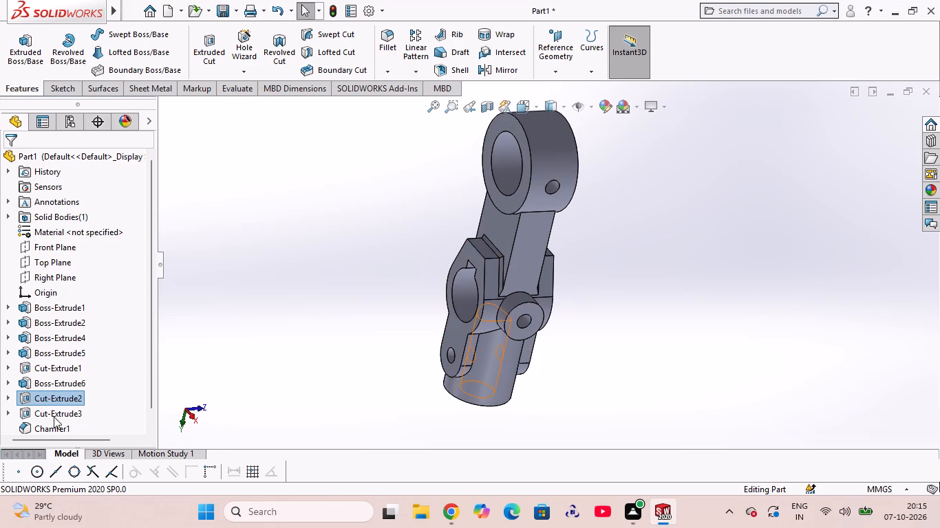
{"action": "left_click", "coordinate": [58, 384]}
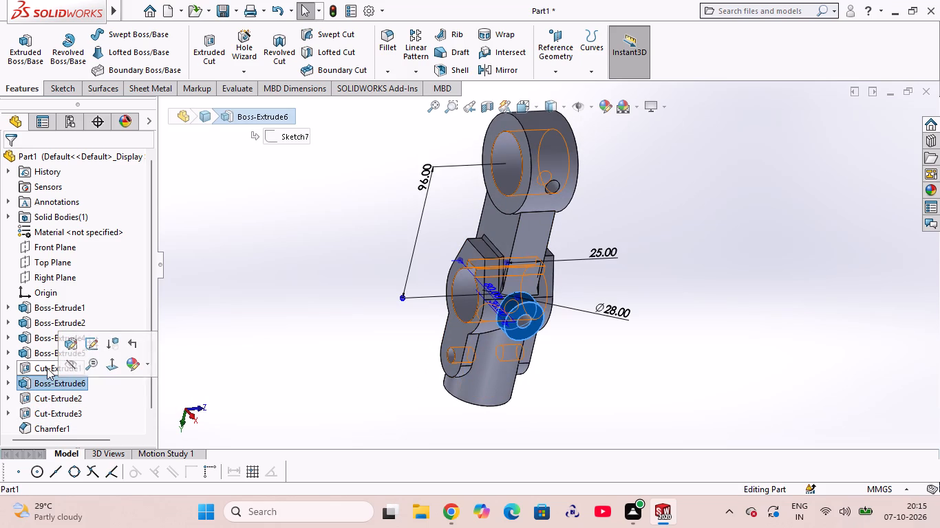
{"action": "left_click", "coordinate": [47, 368]}
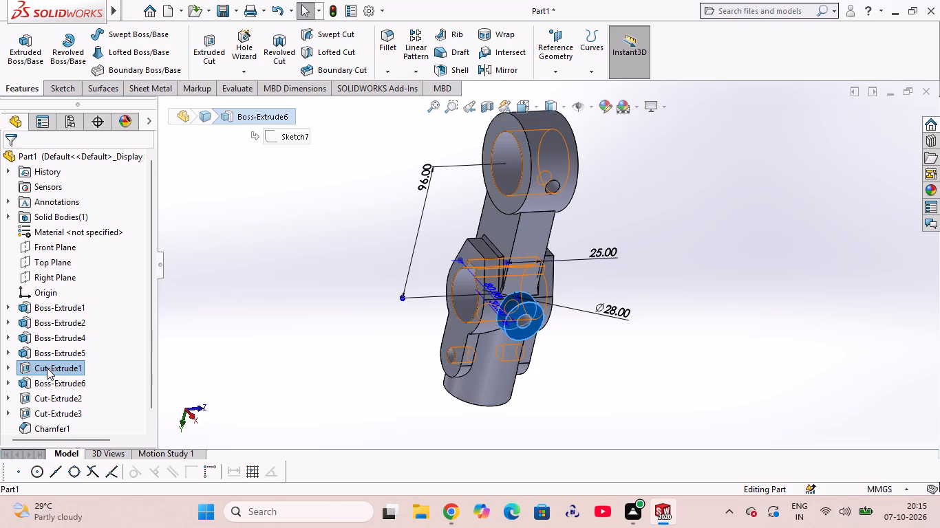
{"action": "left_click", "coordinate": [39, 346]}
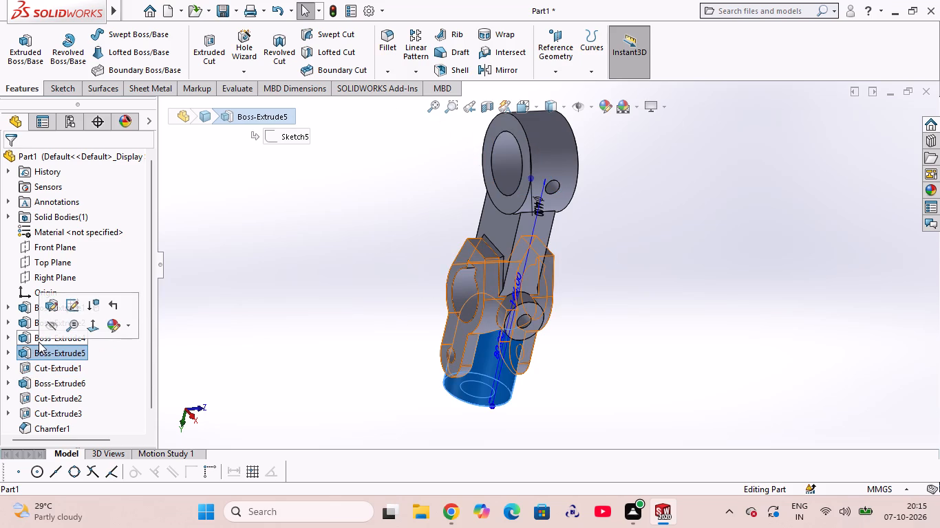
{"action": "left_click", "coordinate": [36, 342]}
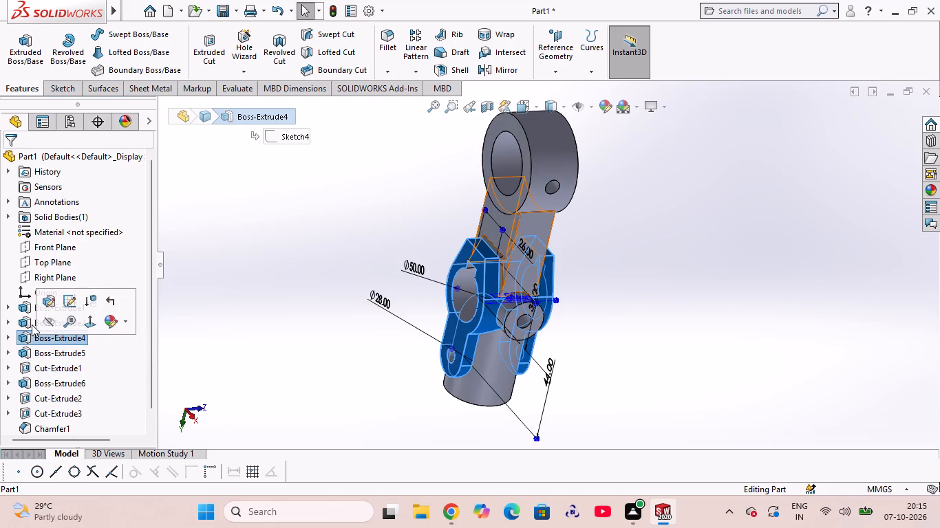
{"action": "left_click", "coordinate": [32, 324]}
{"action": "left_click", "coordinate": [365, 297]}
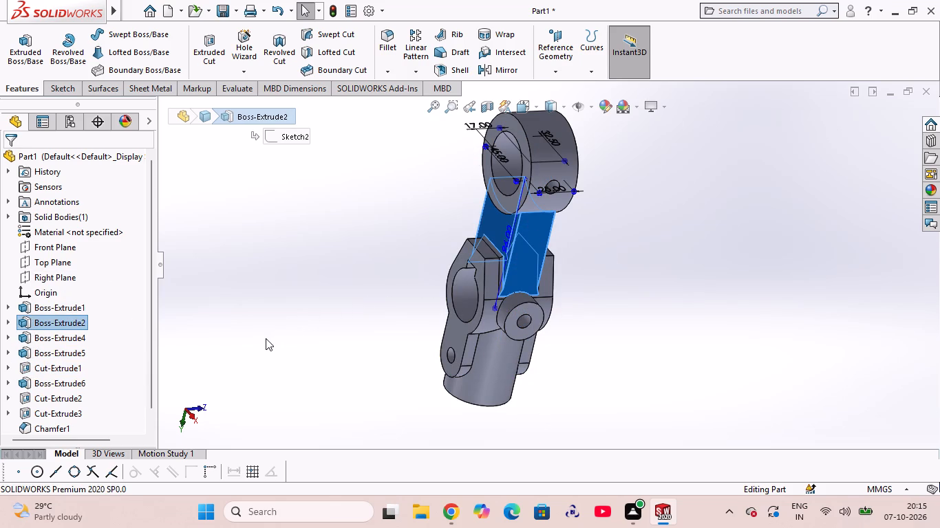
Inspect the upper cylinder and its small side hole close up from both sides of the link.
{"action": "scroll", "coordinate": [266, 338], "scroll_direction": "up", "scroll_amount": 1}
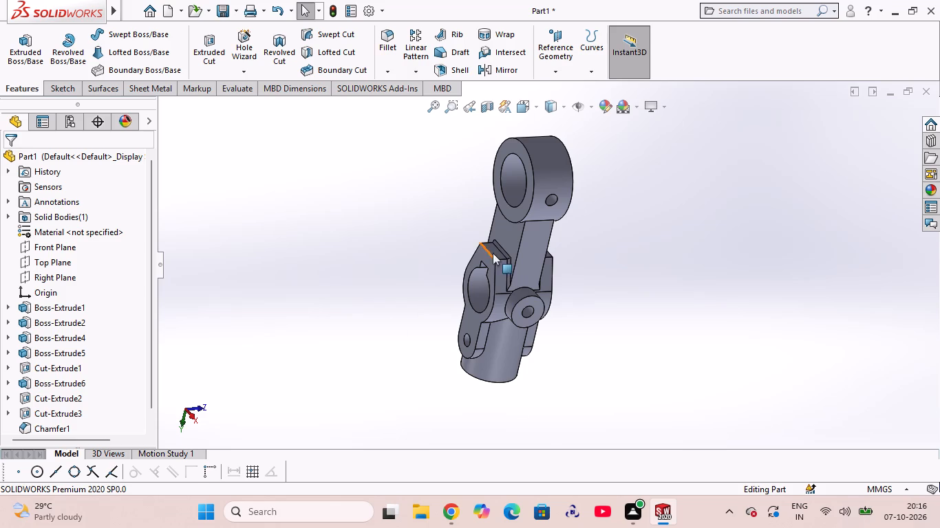
{"action": "scroll", "coordinate": [493, 253], "scroll_direction": "down", "scroll_amount": 3}
{"action": "scroll", "coordinate": [500, 296], "scroll_direction": "up", "scroll_amount": 5}
{"action": "scroll", "coordinate": [531, 297], "scroll_direction": "down", "scroll_amount": 3}
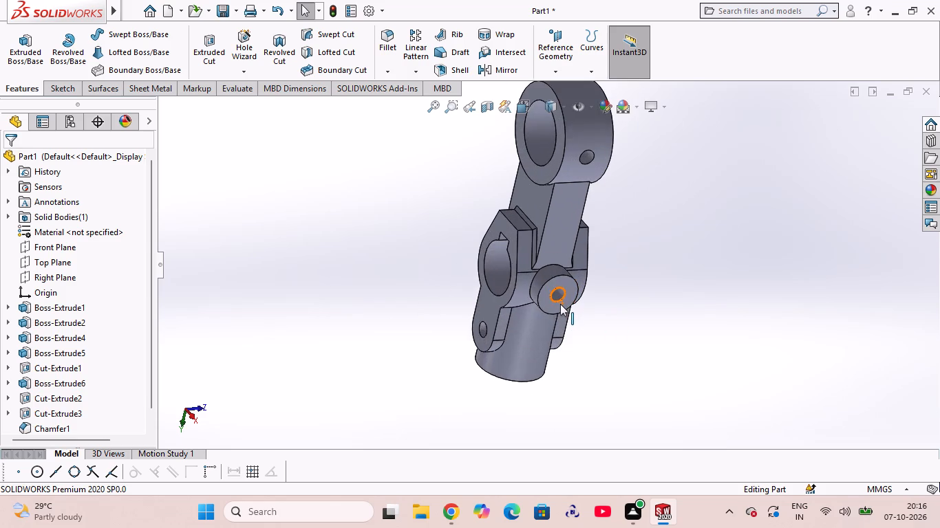
{"action": "scroll", "coordinate": [560, 304], "scroll_direction": "down", "scroll_amount": 1}
{"action": "scroll", "coordinate": [592, 311], "scroll_direction": "up", "scroll_amount": 2}
{"action": "scroll", "coordinate": [592, 157], "scroll_direction": "down", "scroll_amount": 4}
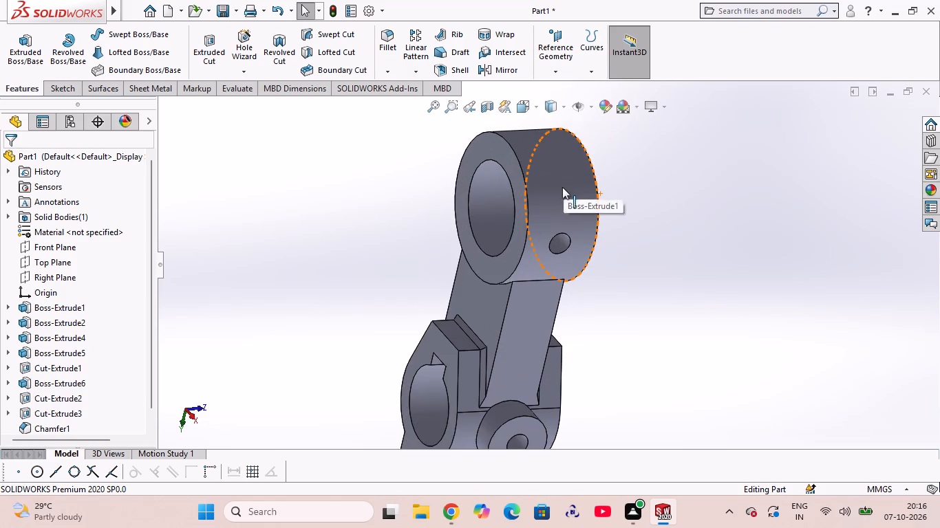
{"action": "scroll", "coordinate": [643, 246], "scroll_direction": "up", "scroll_amount": 2}
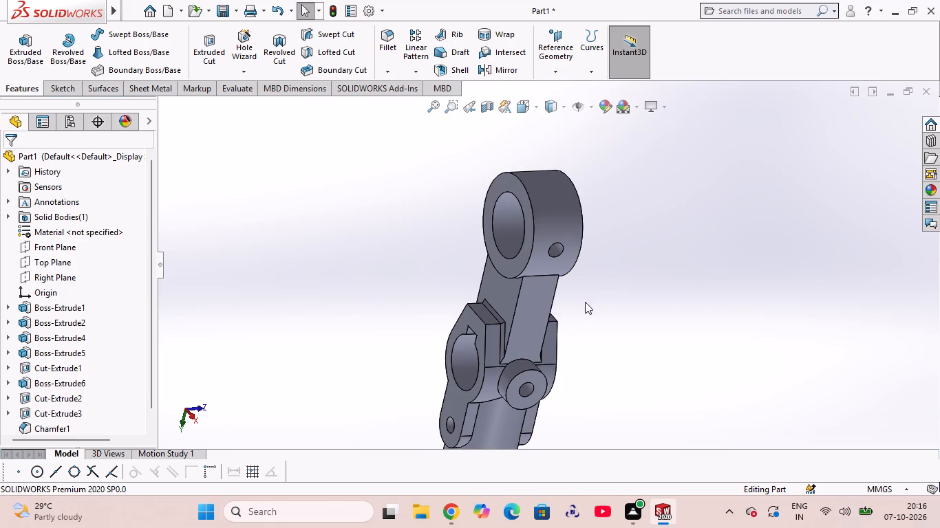
{"action": "middle_click_drag", "start_coordinate": [600, 320], "coordinate": [566, 221]}
{"action": "middle_click_drag", "start_coordinate": [561, 226], "coordinate": [440, 228]}
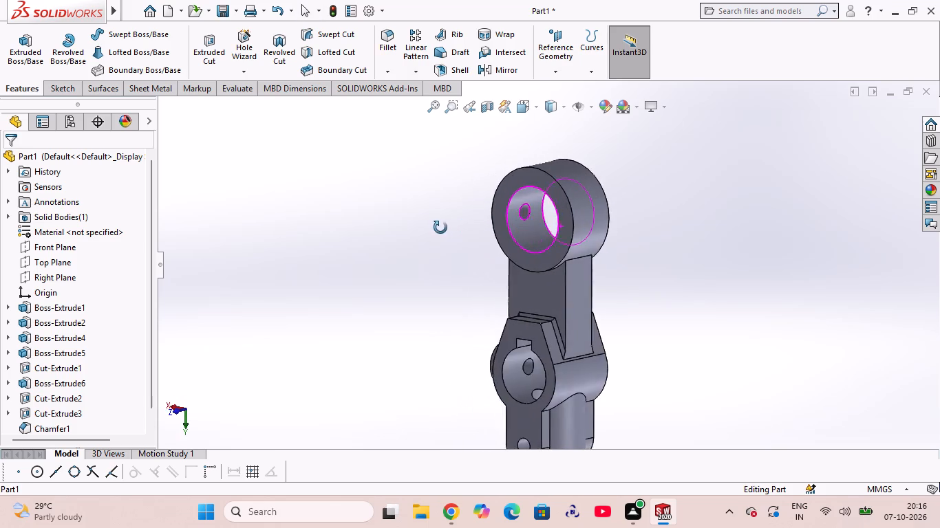
{"action": "middle_click_drag", "start_coordinate": [440, 228], "coordinate": [536, 231]}
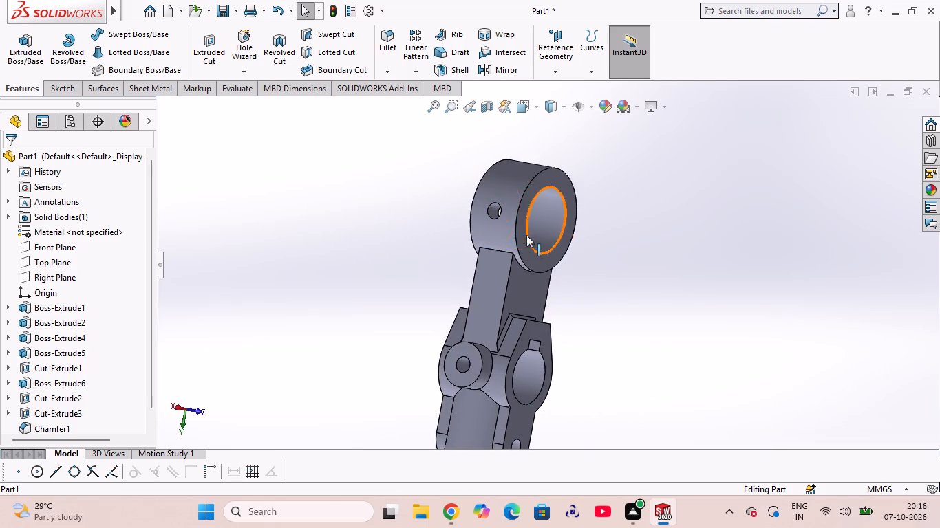
{"action": "left_click", "coordinate": [497, 217]}
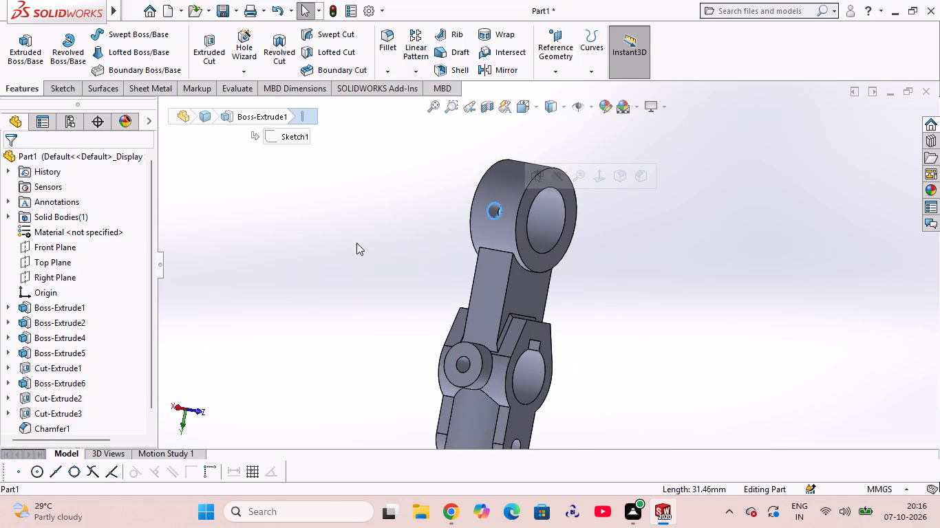
{"action": "left_click", "coordinate": [322, 289]}
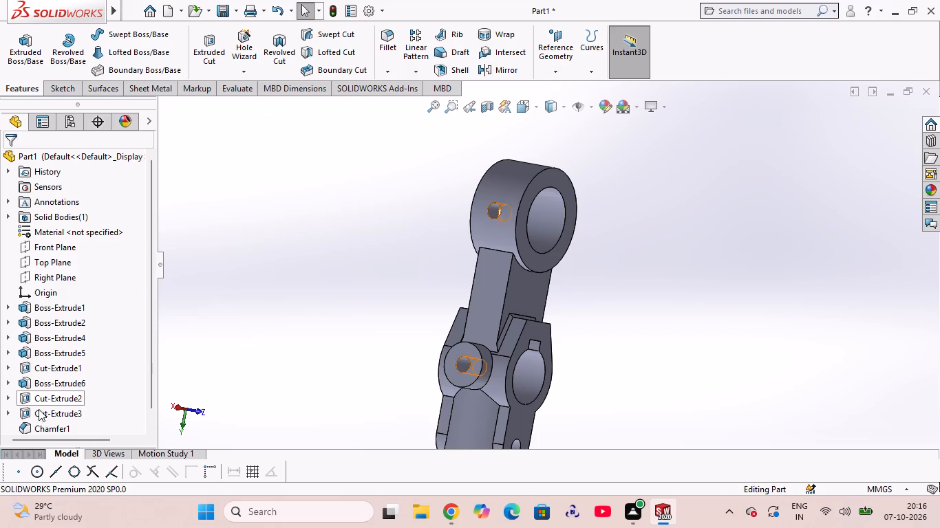
Delete the chamfer feature from the clamp-body edges around the arm.
{"action": "left_click", "coordinate": [47, 426]}
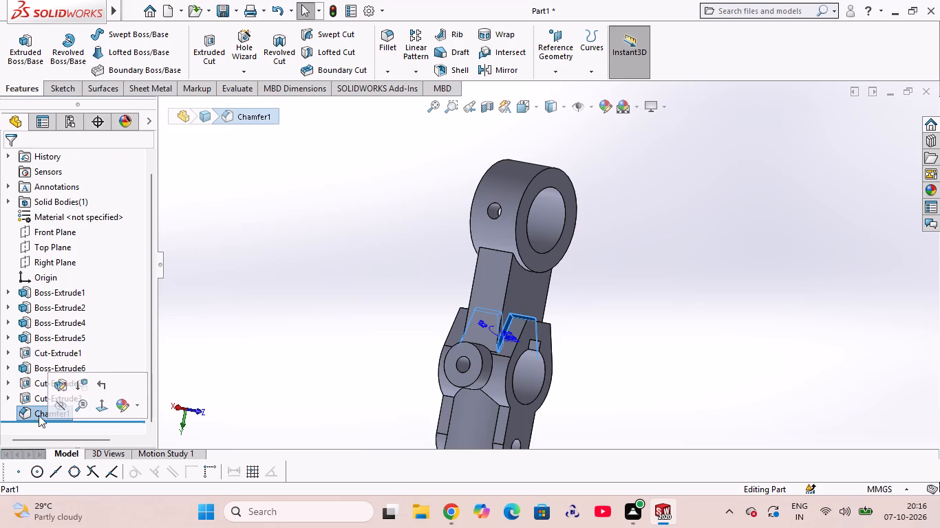
{"action": "right_click", "coordinate": [37, 410]}
{"action": "left_click", "coordinate": [82, 314]}
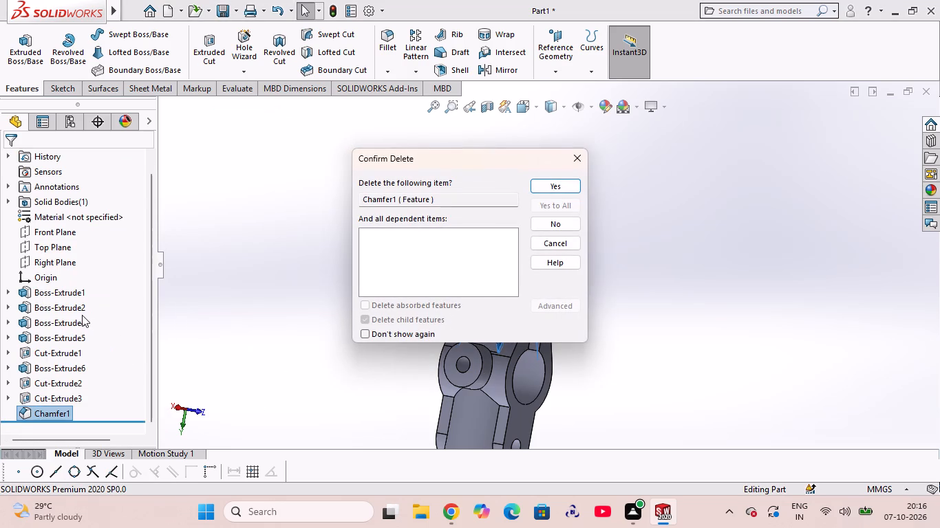
{"action": "left_click", "coordinate": [561, 186]}
{"action": "left_click", "coordinate": [350, 282]}
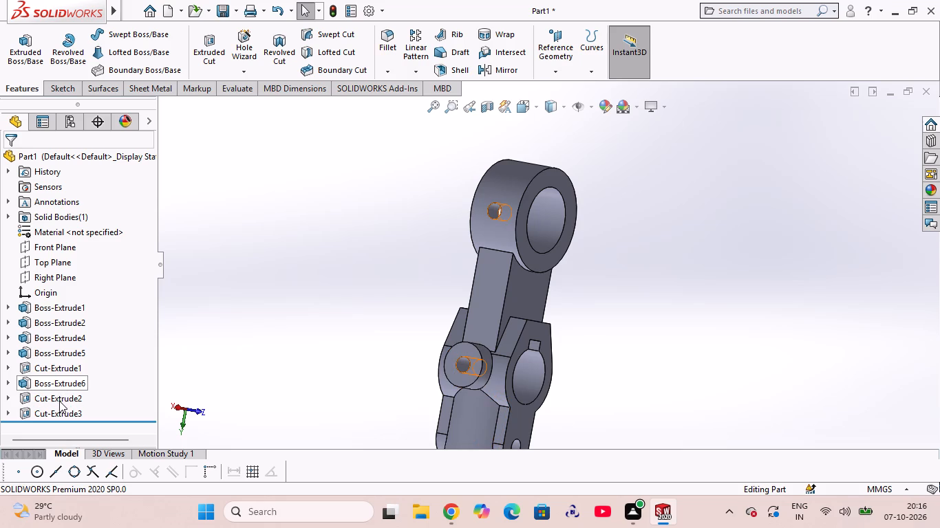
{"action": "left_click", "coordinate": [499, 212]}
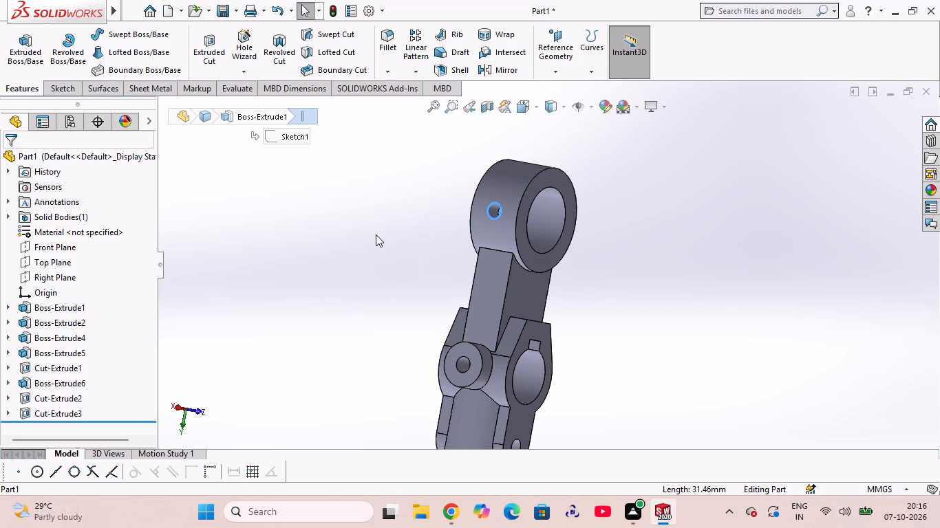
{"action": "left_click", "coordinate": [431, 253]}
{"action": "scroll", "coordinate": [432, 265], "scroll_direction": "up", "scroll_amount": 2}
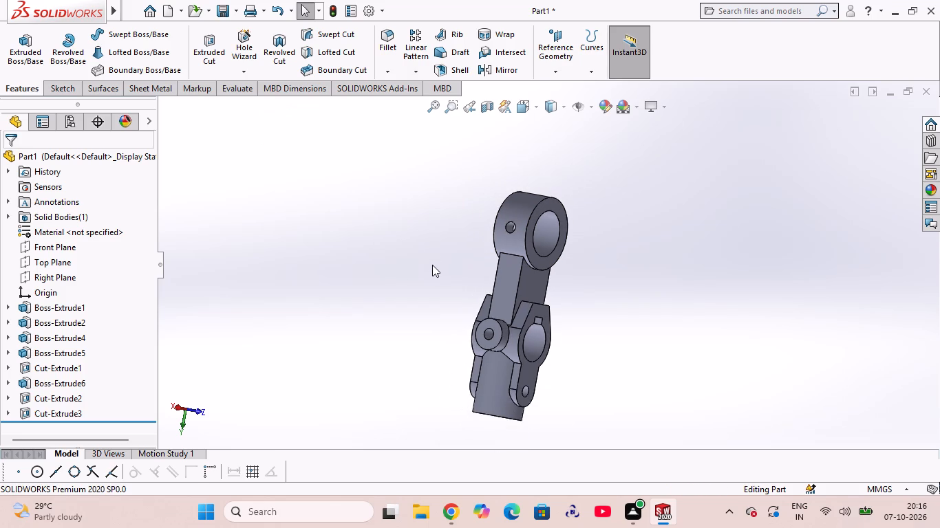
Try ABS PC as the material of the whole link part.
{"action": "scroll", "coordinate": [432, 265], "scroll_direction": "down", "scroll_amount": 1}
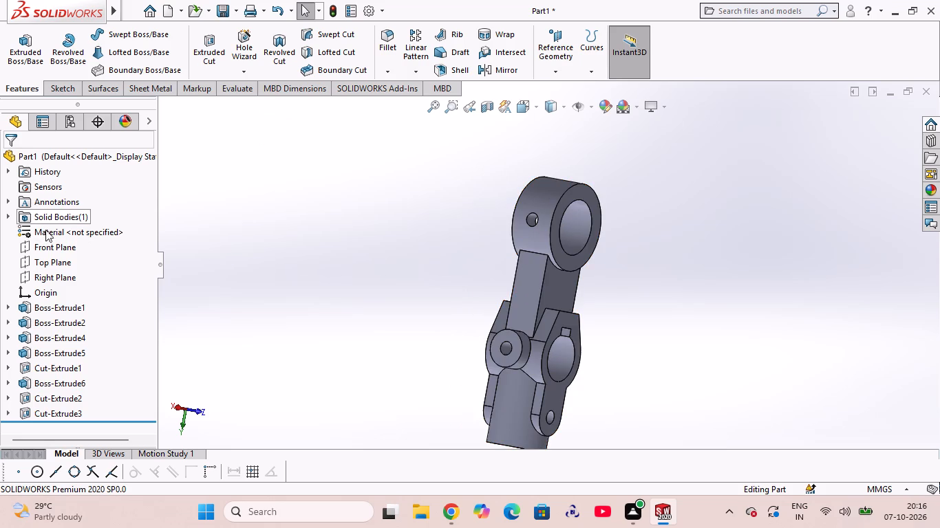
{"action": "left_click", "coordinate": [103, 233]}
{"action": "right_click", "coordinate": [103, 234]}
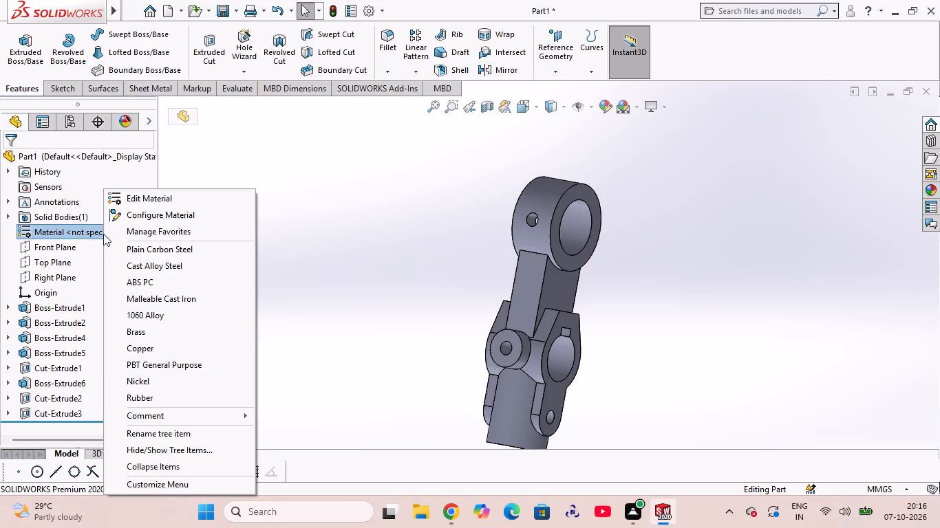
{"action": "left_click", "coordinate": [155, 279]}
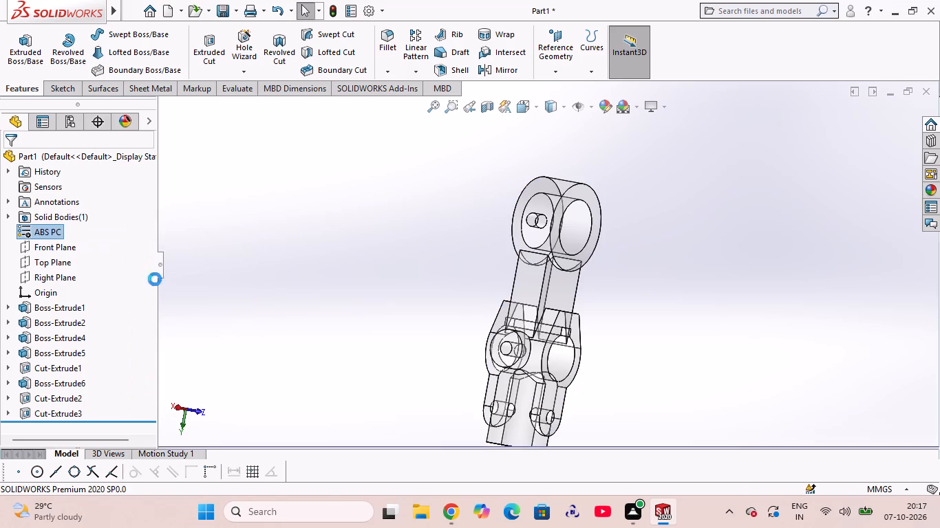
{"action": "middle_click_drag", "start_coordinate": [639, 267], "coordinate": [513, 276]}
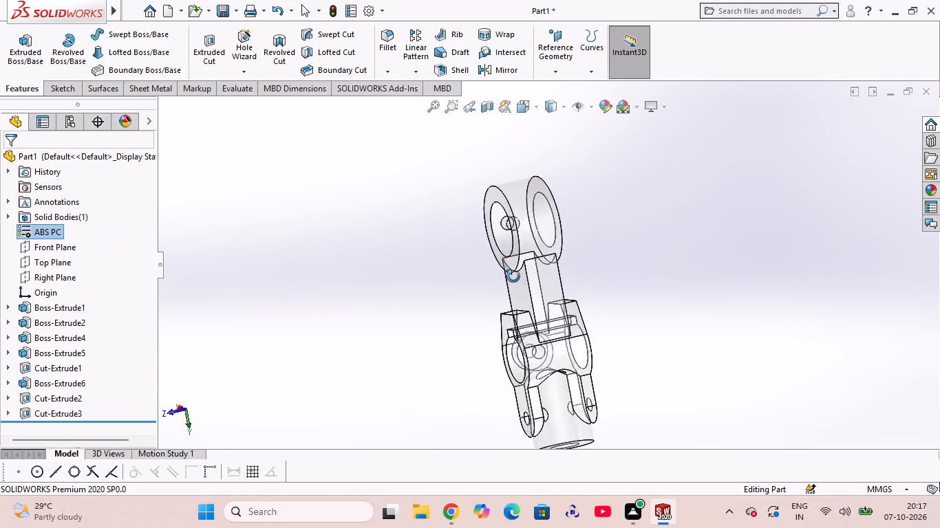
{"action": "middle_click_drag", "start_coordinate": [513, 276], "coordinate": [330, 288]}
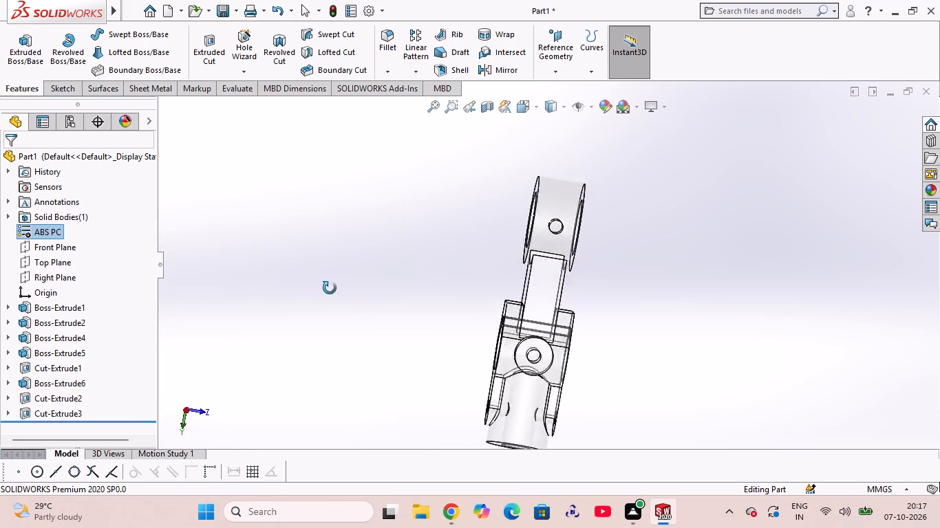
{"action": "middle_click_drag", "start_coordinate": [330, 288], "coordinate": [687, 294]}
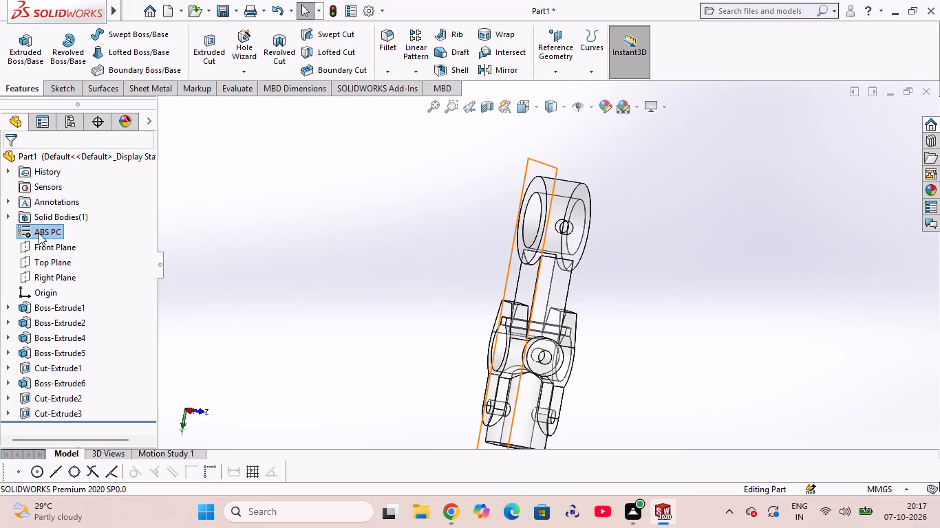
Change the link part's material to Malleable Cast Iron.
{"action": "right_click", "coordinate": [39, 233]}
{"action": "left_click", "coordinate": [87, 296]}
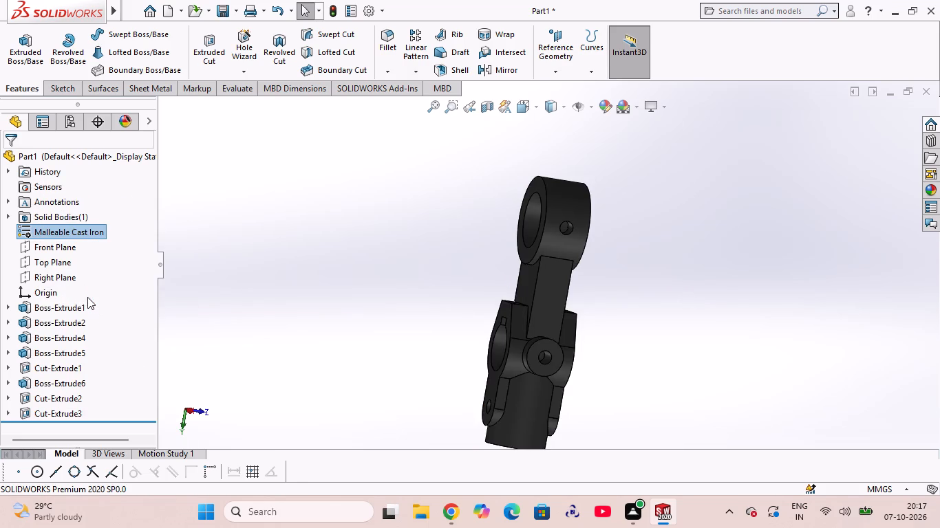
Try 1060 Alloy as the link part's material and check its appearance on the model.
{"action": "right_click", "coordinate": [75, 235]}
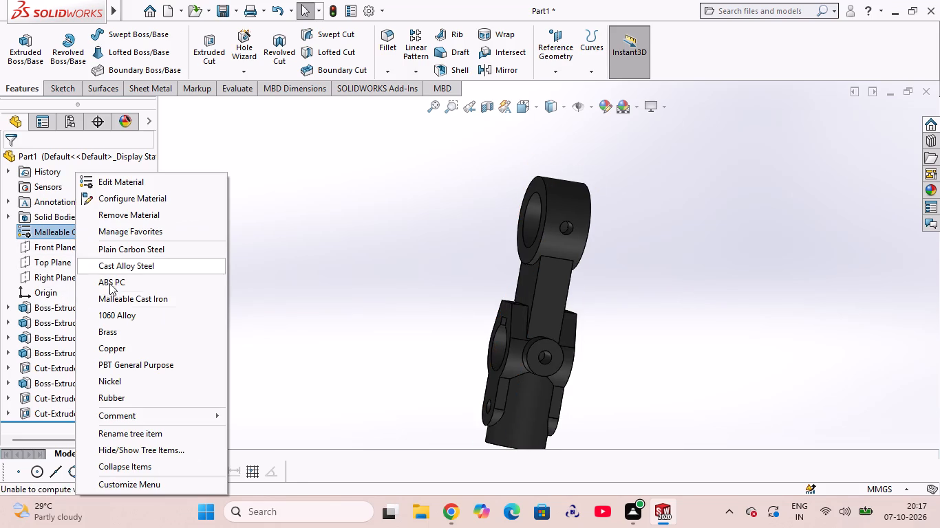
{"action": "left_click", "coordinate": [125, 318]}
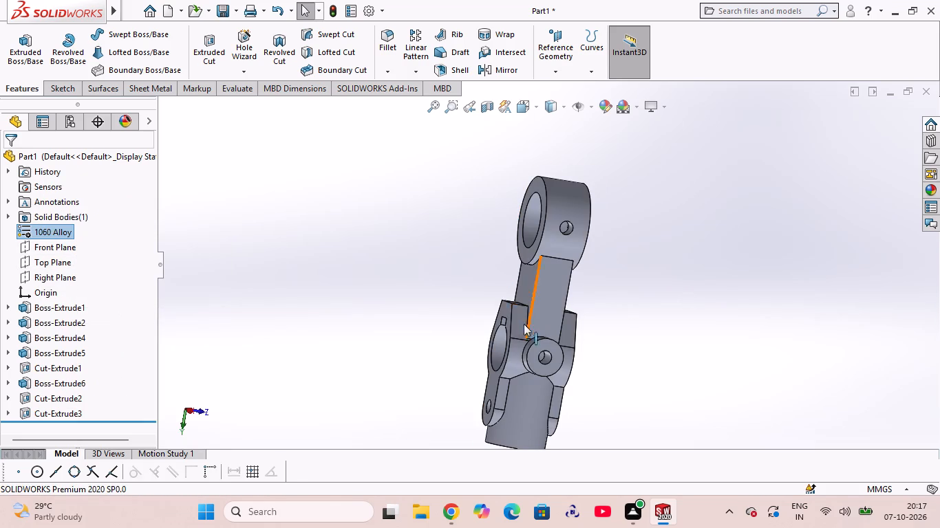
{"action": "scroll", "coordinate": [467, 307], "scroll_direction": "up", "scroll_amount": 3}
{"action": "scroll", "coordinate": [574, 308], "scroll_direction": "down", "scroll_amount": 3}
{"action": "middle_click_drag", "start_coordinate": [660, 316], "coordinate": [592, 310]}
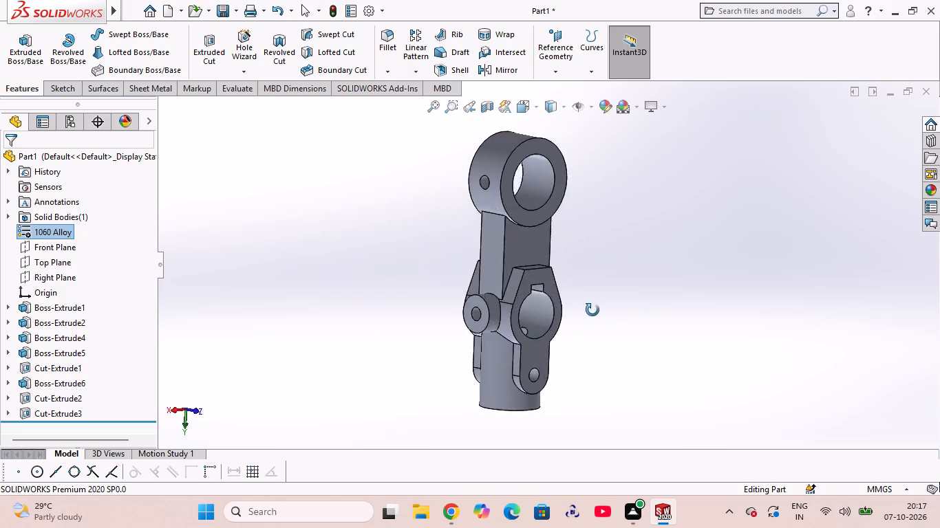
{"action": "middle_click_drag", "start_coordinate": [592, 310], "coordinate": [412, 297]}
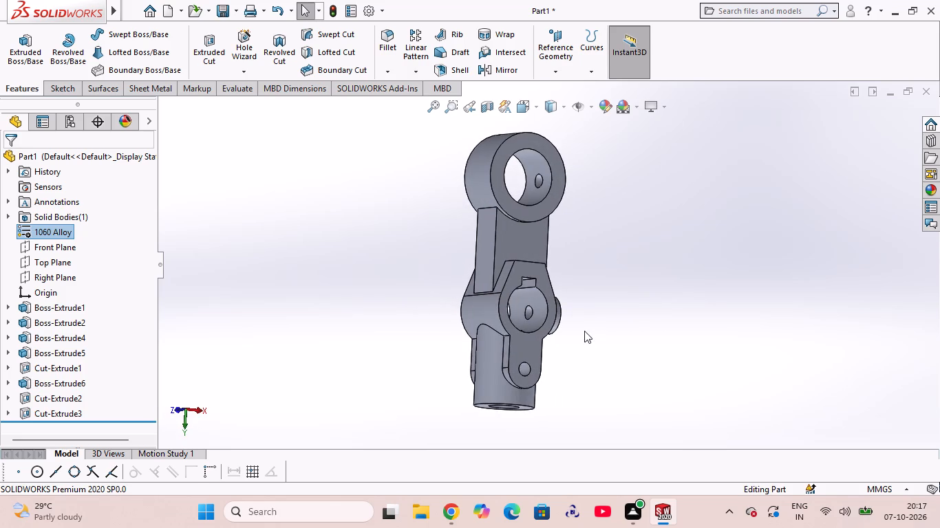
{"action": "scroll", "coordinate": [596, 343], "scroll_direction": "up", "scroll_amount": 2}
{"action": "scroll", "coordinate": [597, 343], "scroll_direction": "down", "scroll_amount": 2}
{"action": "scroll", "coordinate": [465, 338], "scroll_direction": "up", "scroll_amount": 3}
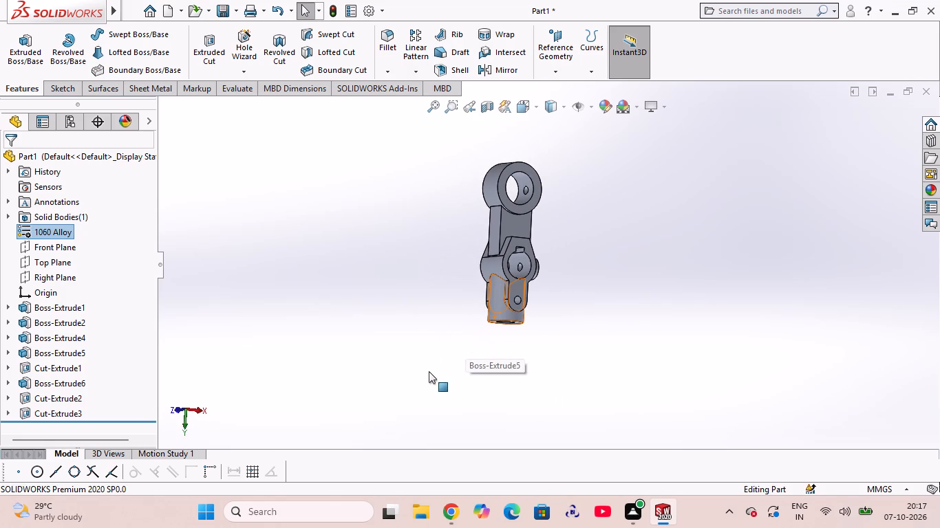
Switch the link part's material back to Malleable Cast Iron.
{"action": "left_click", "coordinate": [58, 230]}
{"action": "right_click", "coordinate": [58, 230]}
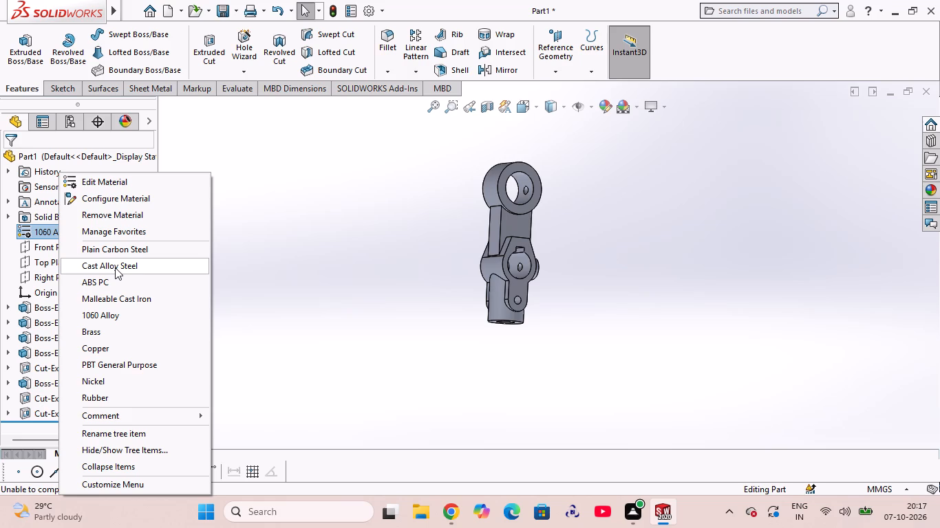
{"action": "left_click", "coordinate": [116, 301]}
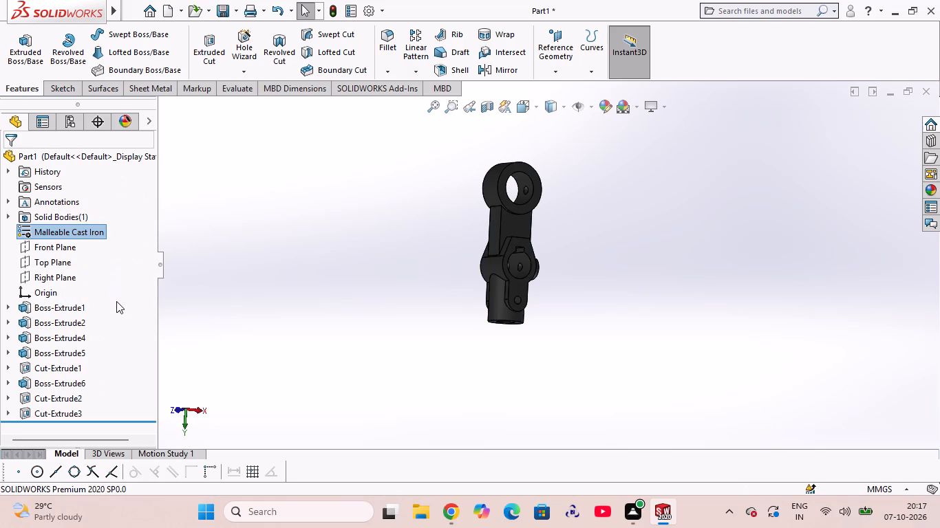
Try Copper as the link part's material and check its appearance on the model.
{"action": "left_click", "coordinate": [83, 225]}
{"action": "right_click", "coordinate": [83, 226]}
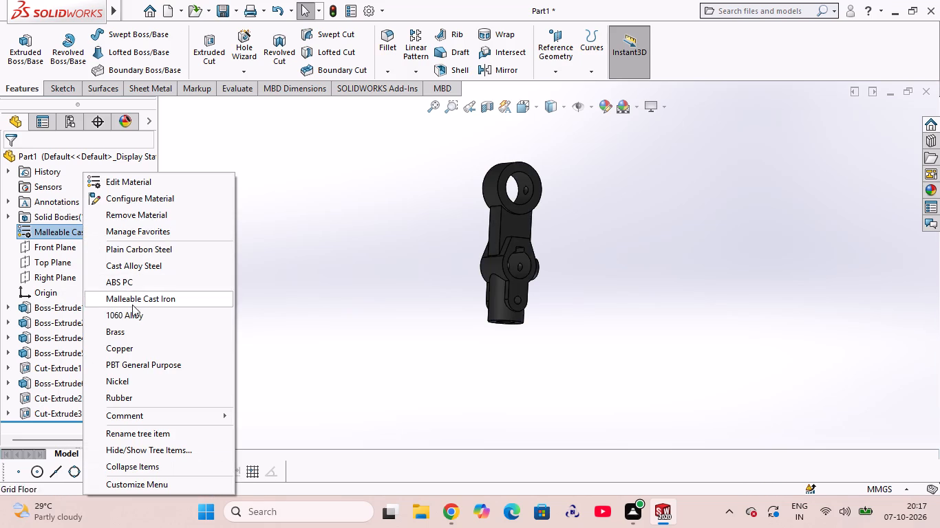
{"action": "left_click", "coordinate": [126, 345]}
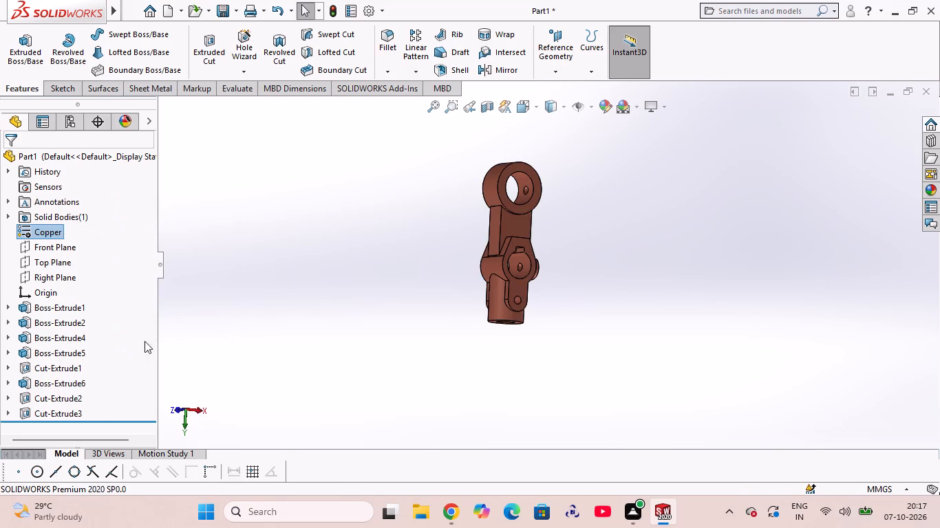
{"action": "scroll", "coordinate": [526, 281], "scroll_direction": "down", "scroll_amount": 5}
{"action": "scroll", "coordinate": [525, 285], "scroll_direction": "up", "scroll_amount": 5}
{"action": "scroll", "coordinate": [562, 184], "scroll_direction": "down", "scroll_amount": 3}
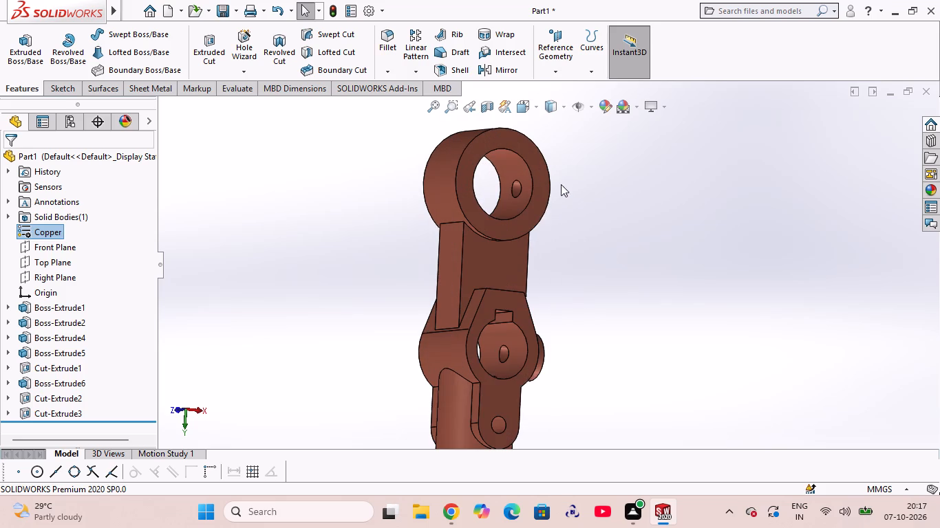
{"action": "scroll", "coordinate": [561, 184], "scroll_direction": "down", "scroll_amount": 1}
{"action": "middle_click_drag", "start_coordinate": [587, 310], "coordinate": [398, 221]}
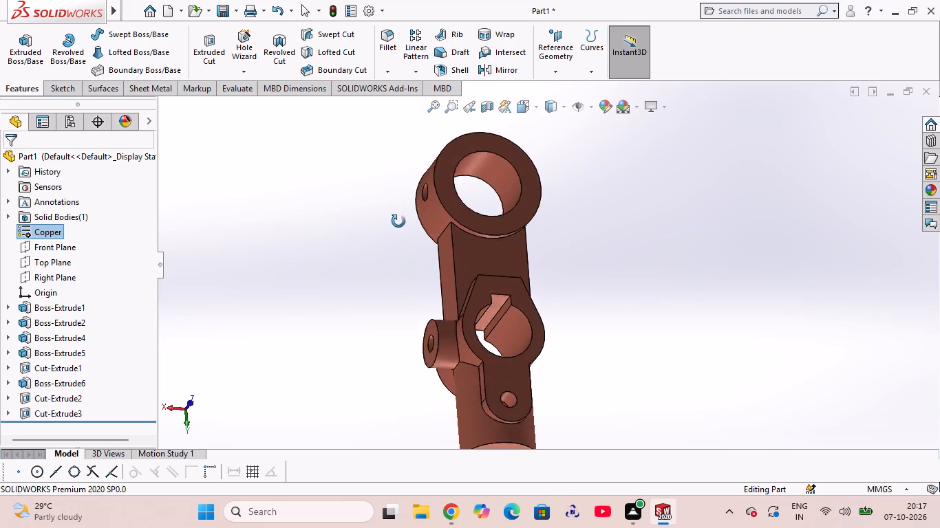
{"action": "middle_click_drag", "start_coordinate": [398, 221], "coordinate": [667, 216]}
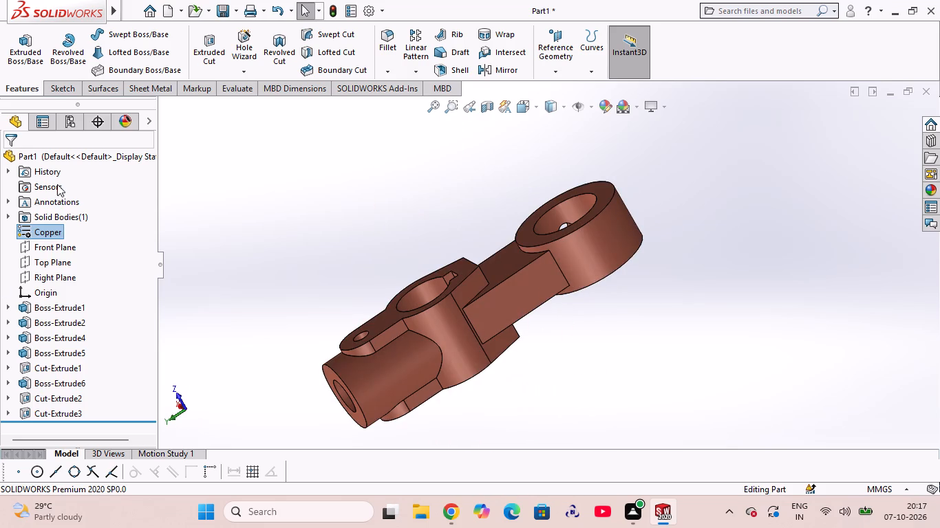
Set the link part's material to Plain Carbon Steel.
{"action": "left_click", "coordinate": [47, 228]}
{"action": "right_click", "coordinate": [47, 228]}
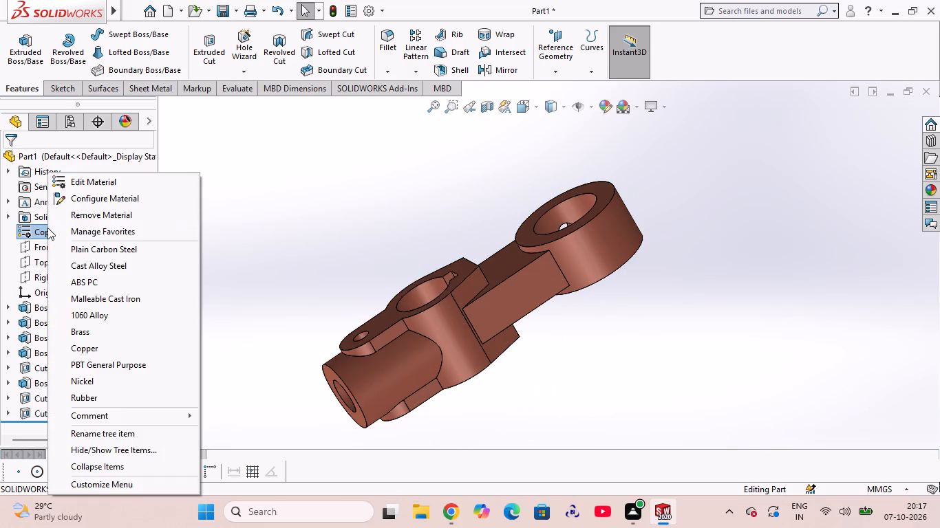
{"action": "left_click", "coordinate": [116, 254]}
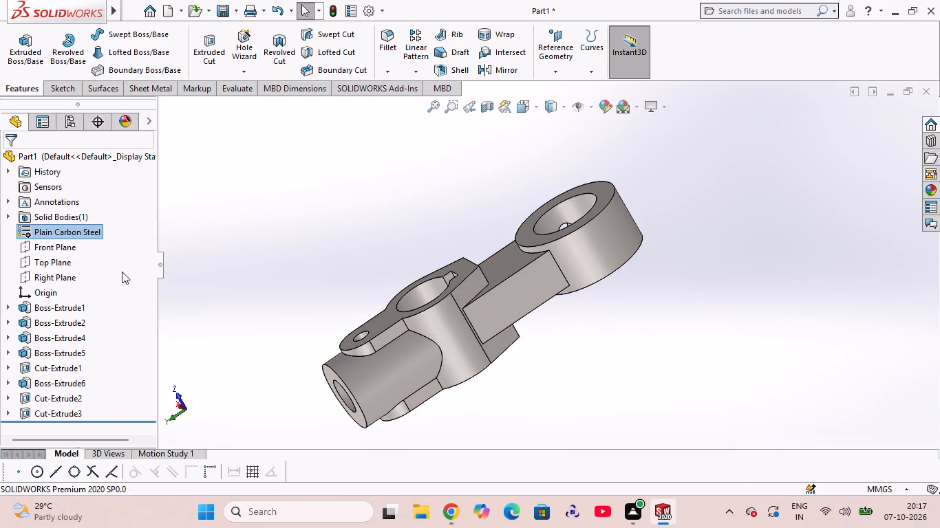
Inspect the whole link in its new material from all sides, including the bores, side boss and lower cylinder.
{"action": "scroll", "coordinate": [571, 346], "scroll_direction": "up", "scroll_amount": 3}
{"action": "middle_click_drag", "start_coordinate": [654, 346], "coordinate": [578, 237]}
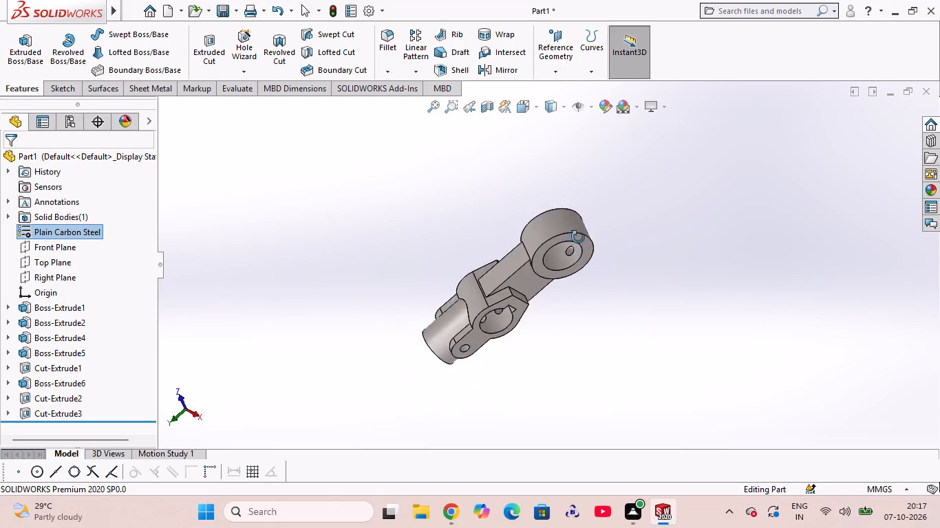
{"action": "middle_click_drag", "start_coordinate": [578, 237], "coordinate": [579, 239]}
{"action": "scroll", "coordinate": [570, 225], "scroll_direction": "up", "scroll_amount": 1}
{"action": "scroll", "coordinate": [562, 313], "scroll_direction": "down", "scroll_amount": 2}
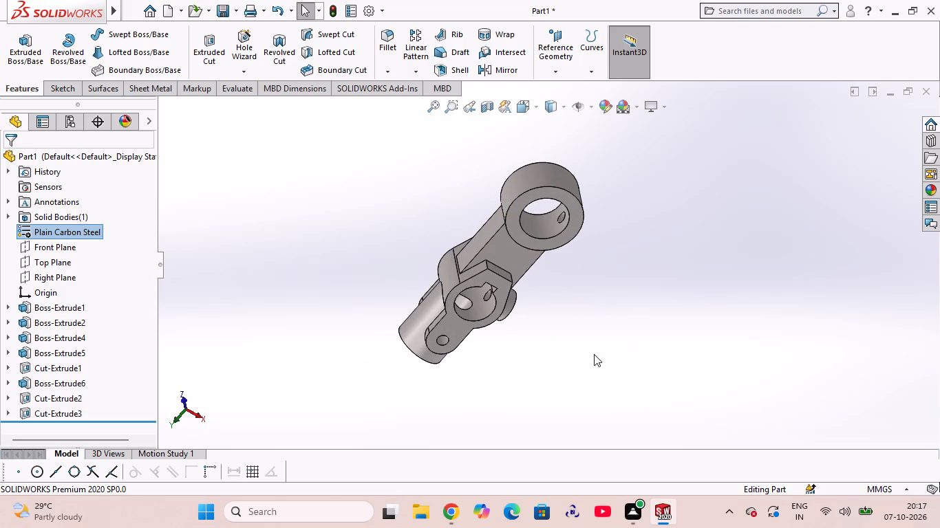
{"action": "middle_click_drag", "start_coordinate": [594, 354], "coordinate": [744, 248]}
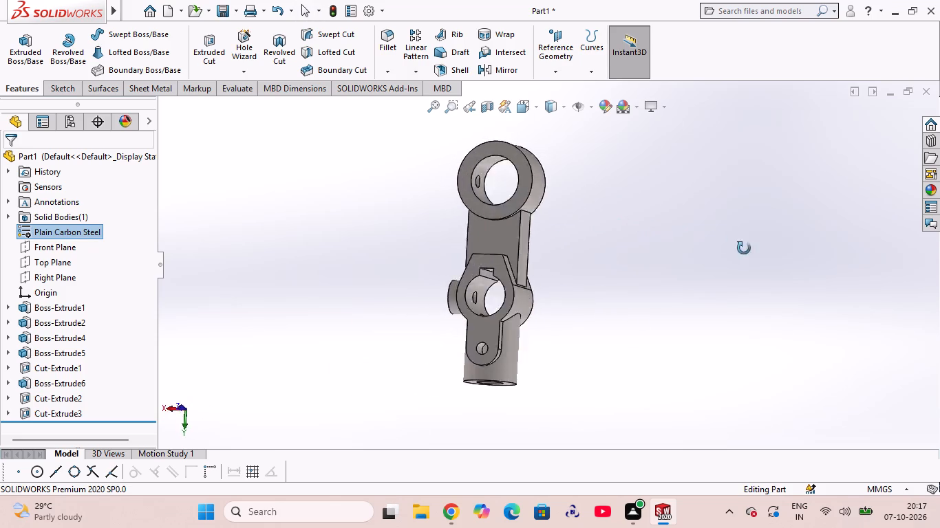
{"action": "middle_click_drag", "start_coordinate": [744, 248], "coordinate": [773, 317]}
{"action": "middle_click_drag", "start_coordinate": [686, 353], "coordinate": [449, 364]}
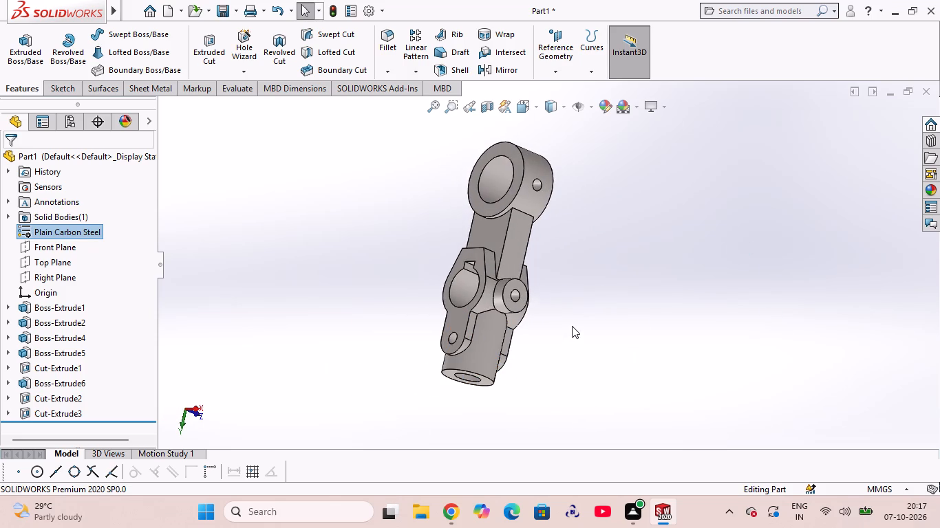
{"action": "middle_click_drag", "start_coordinate": [544, 374], "coordinate": [521, 385]}
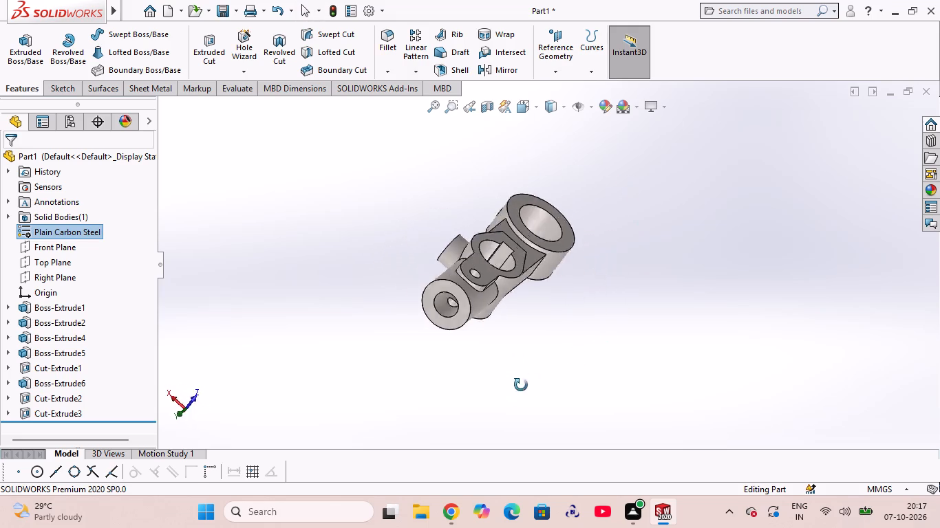
{"action": "middle_click_drag", "start_coordinate": [521, 385], "coordinate": [509, 399]}
{"action": "middle_click_drag", "start_coordinate": [663, 282], "coordinate": [431, 177]}
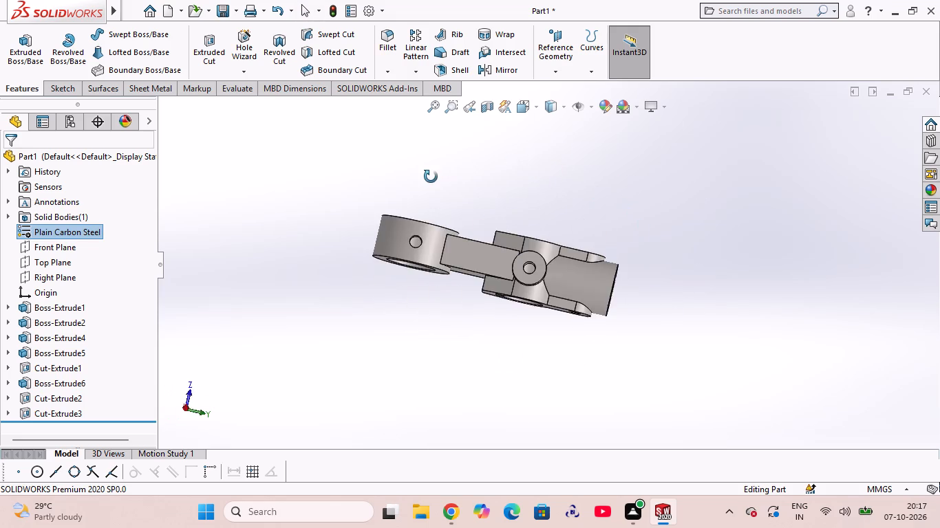
{"action": "middle_click_drag", "start_coordinate": [431, 177], "coordinate": [733, 258]}
{"action": "middle_click_drag", "start_coordinate": [595, 153], "coordinate": [561, 434]}
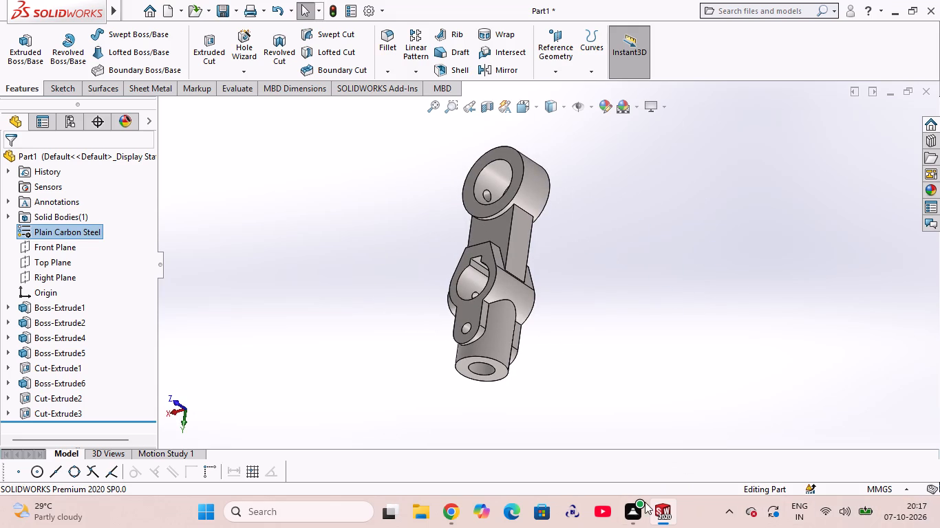
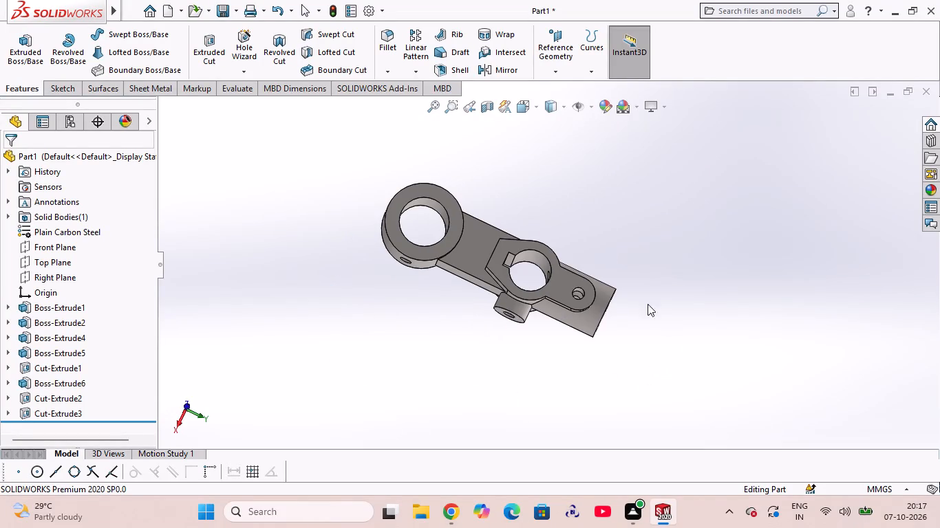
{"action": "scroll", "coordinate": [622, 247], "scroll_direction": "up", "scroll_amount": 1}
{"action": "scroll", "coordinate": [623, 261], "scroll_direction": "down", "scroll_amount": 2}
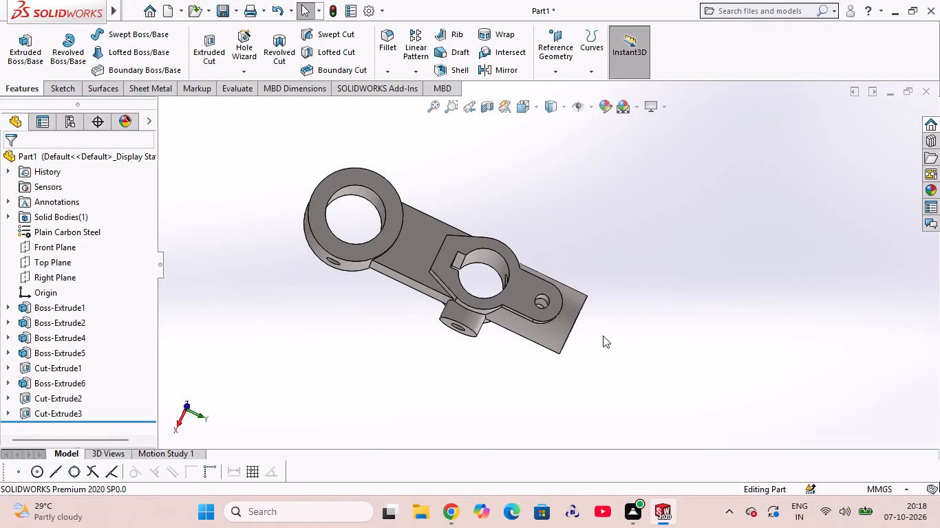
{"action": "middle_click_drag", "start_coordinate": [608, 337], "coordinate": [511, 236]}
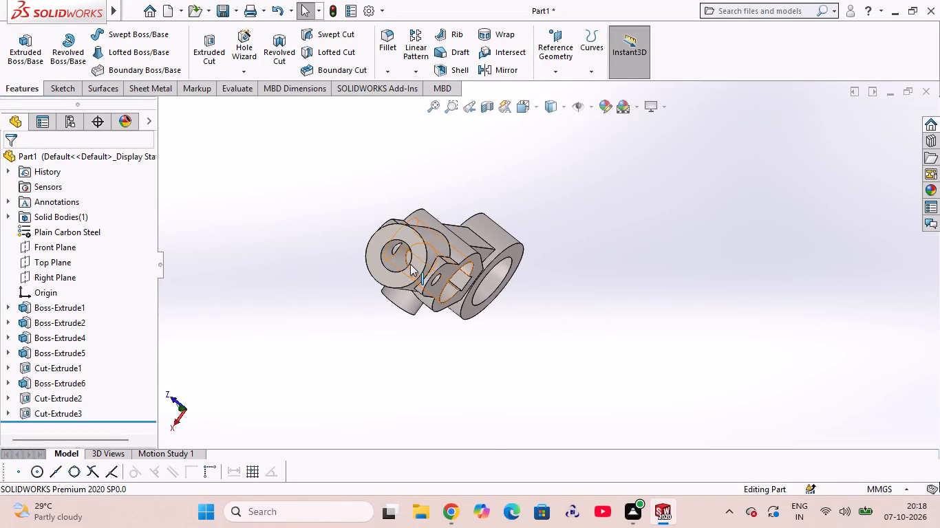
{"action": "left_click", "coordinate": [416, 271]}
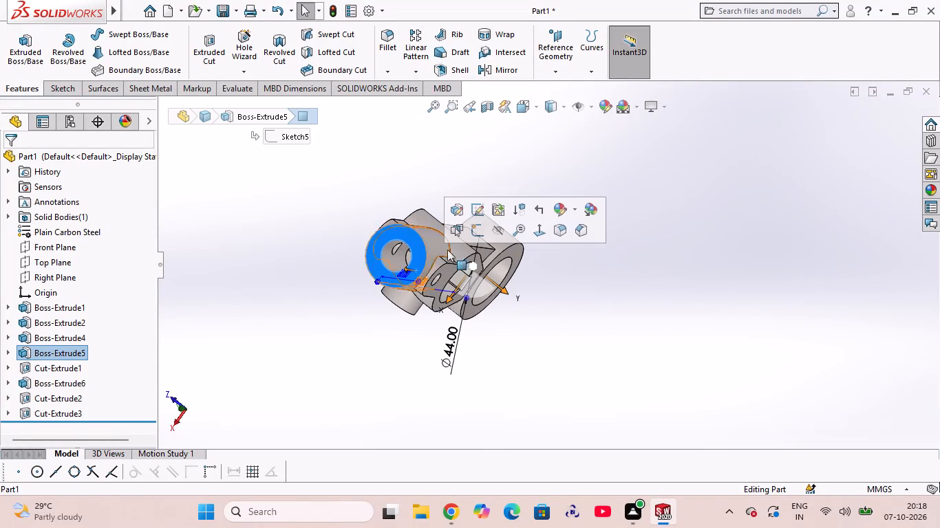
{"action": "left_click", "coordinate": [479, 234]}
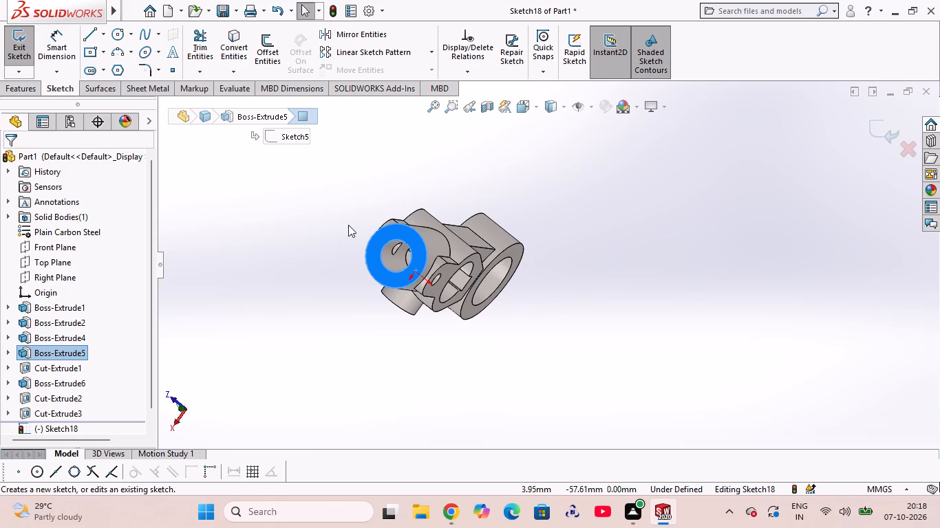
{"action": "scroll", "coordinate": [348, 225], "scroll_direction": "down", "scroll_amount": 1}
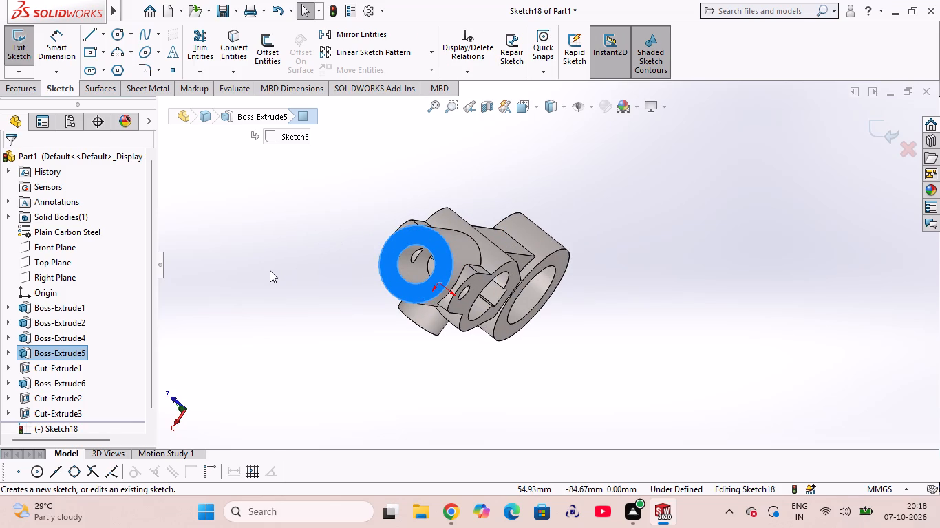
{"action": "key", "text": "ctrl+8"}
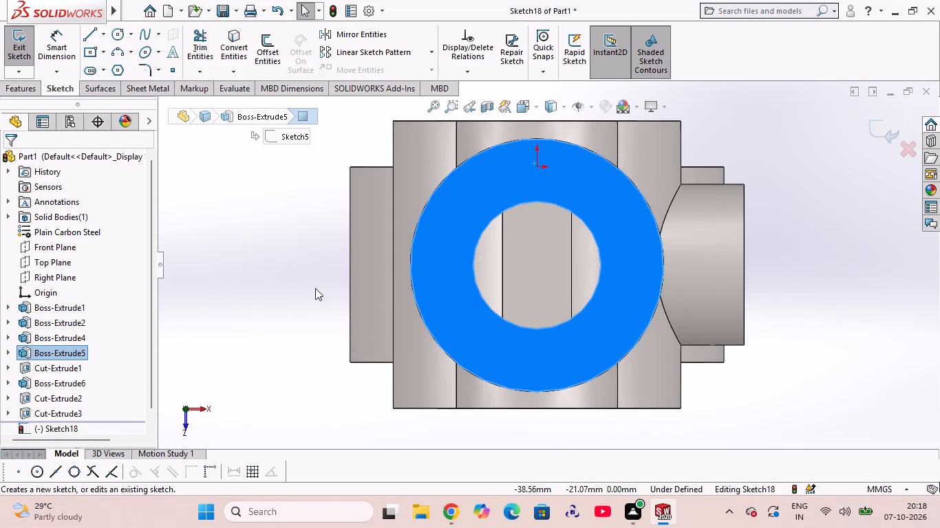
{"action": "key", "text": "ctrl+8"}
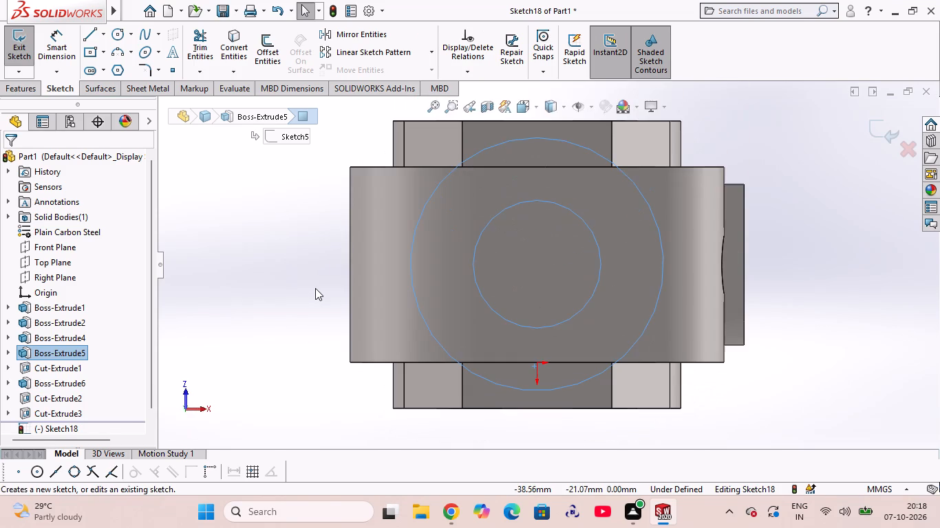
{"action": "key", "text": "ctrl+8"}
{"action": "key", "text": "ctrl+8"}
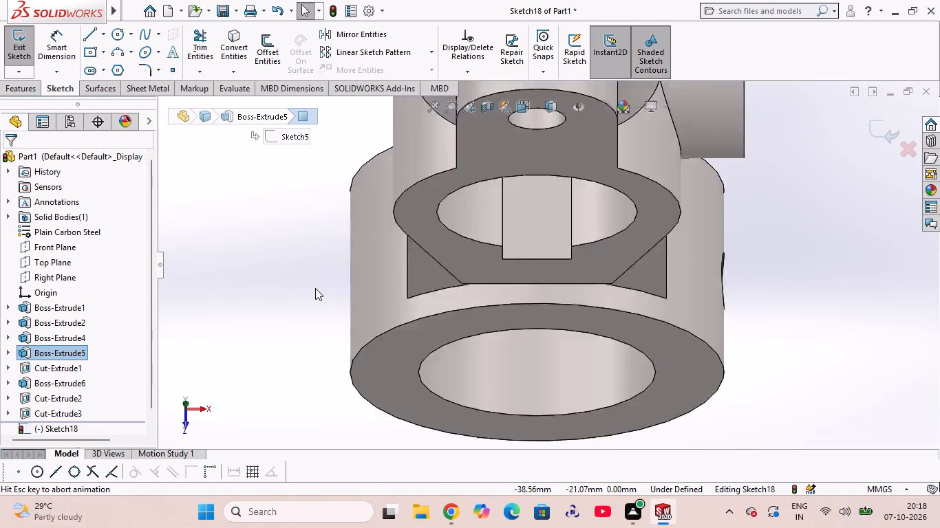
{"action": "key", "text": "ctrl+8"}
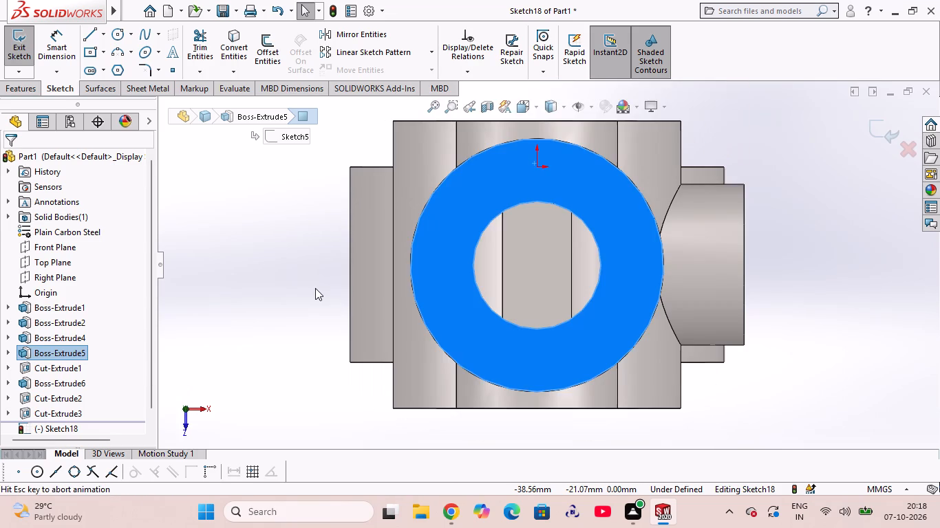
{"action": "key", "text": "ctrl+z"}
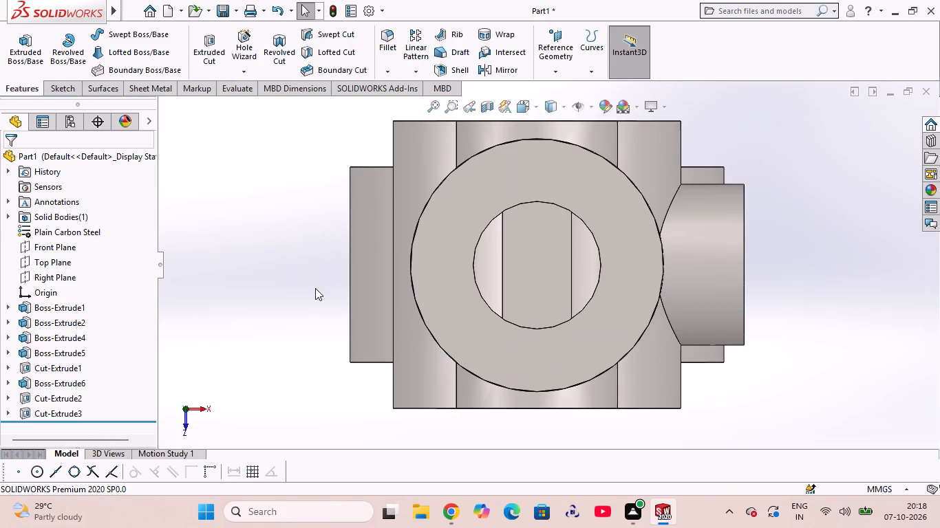
Examine the link from several sides, including the side boss, clamp body, upper cylinder bore and lower cylinder's end.
{"action": "key", "text": "ctrl+8"}
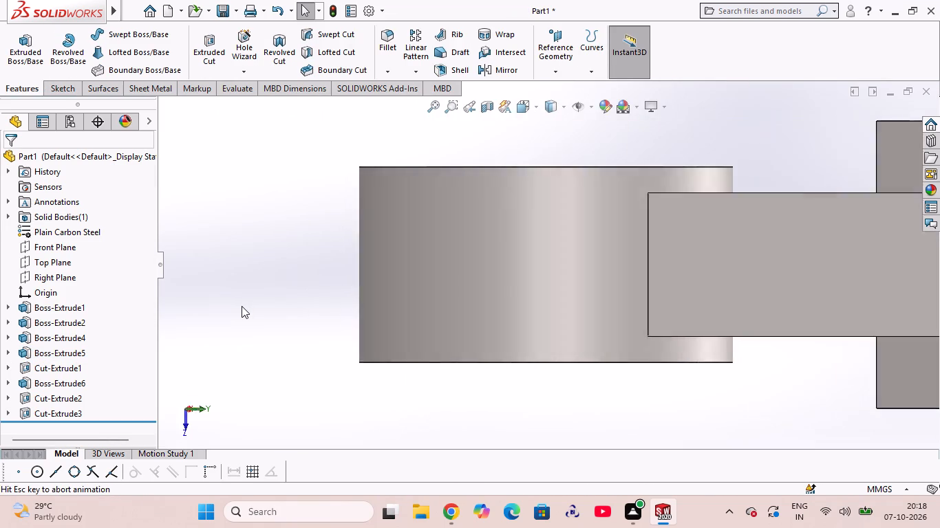
{"action": "scroll", "coordinate": [328, 311], "scroll_direction": "down", "scroll_amount": 1}
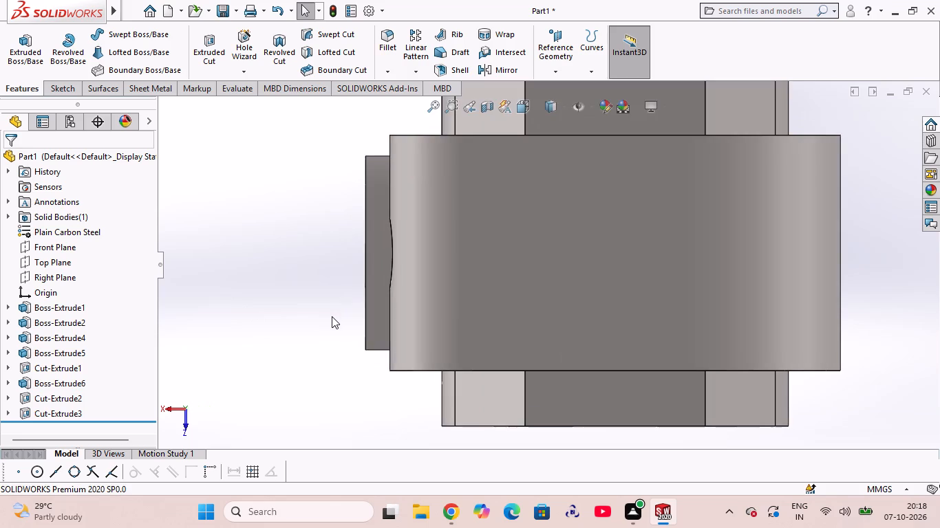
{"action": "scroll", "coordinate": [332, 316], "scroll_direction": "up", "scroll_amount": 4}
{"action": "middle_click_drag", "start_coordinate": [391, 366], "coordinate": [395, 296]}
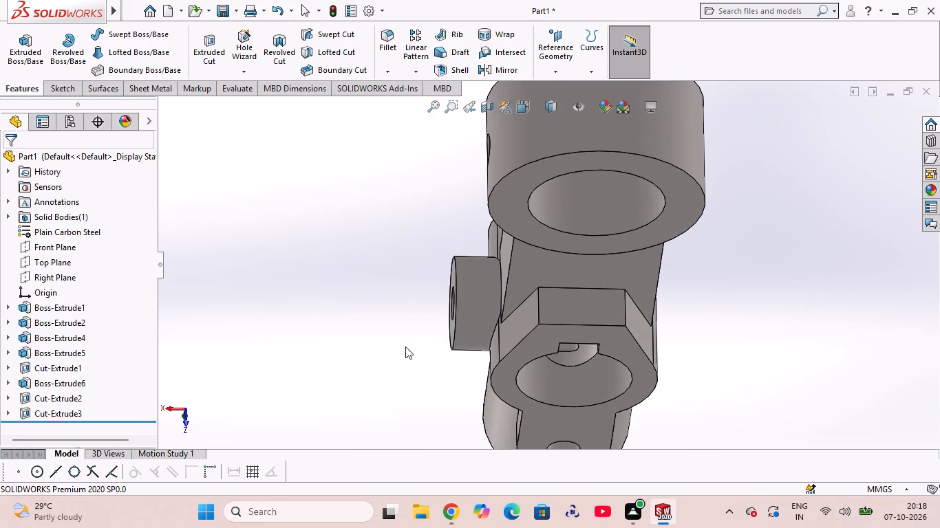
{"action": "scroll", "coordinate": [405, 346], "scroll_direction": "up", "scroll_amount": 3}
{"action": "middle_click_drag", "start_coordinate": [416, 364], "coordinate": [456, 330]}
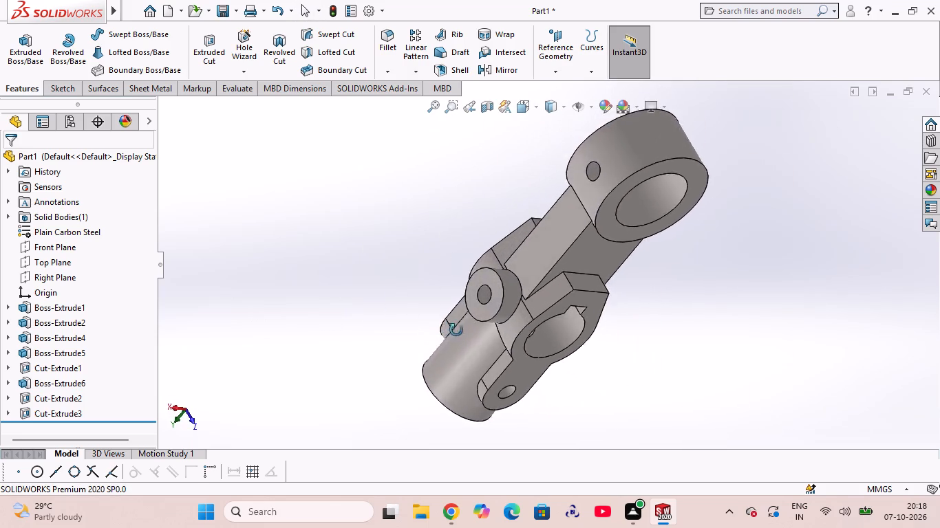
{"action": "middle_click_drag", "start_coordinate": [456, 330], "coordinate": [637, 444]}
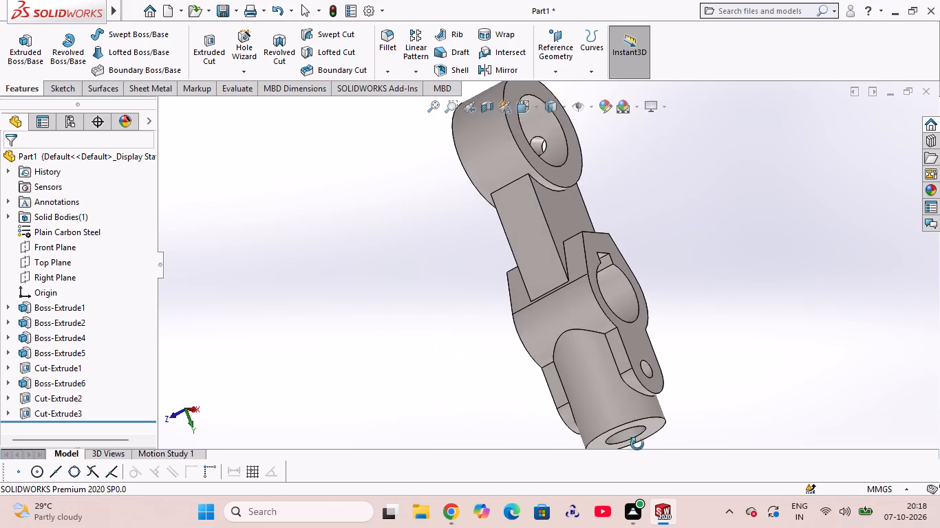
{"action": "middle_click_drag", "start_coordinate": [637, 444], "coordinate": [633, 445]}
{"action": "scroll", "coordinate": [599, 344], "scroll_direction": "up", "scroll_amount": 2}
{"action": "middle_click_drag", "start_coordinate": [644, 282], "coordinate": [638, 344]}
{"action": "scroll", "coordinate": [661, 321], "scroll_direction": "down", "scroll_amount": 1}
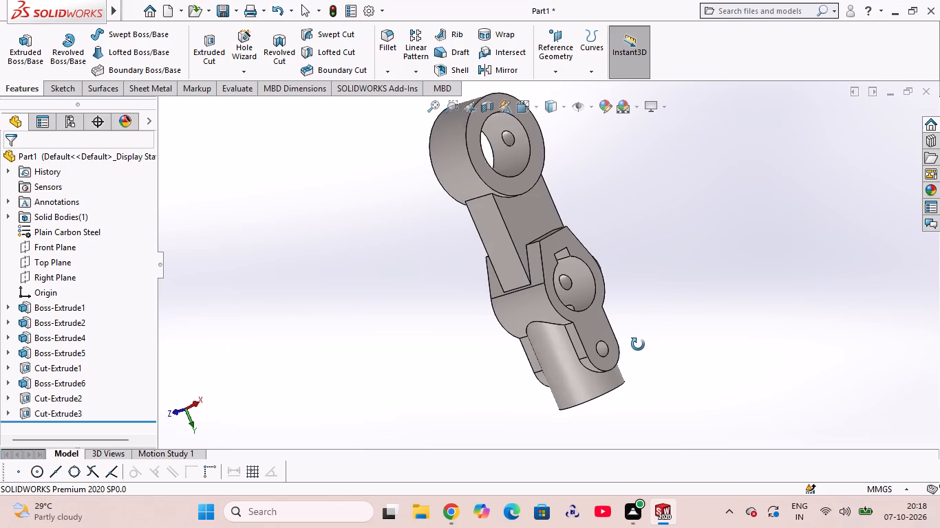
{"action": "middle_click_drag", "start_coordinate": [638, 344], "coordinate": [480, 391]}
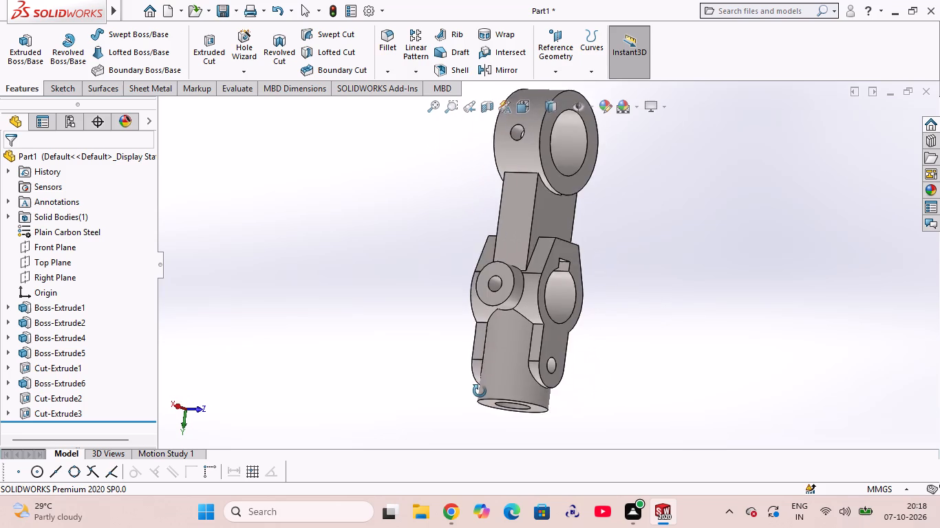
{"action": "middle_click_drag", "start_coordinate": [480, 391], "coordinate": [451, 388]}
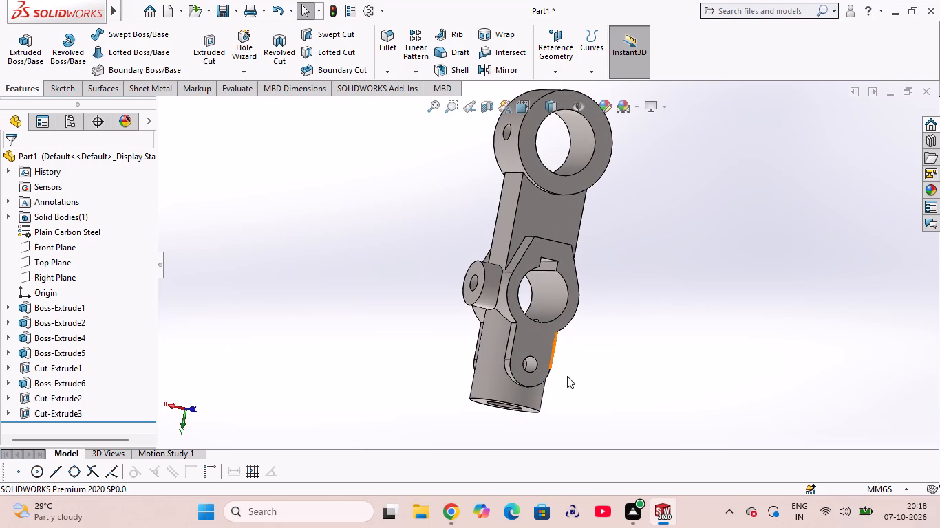
{"action": "middle_click_drag", "start_coordinate": [566, 376], "coordinate": [566, 361]}
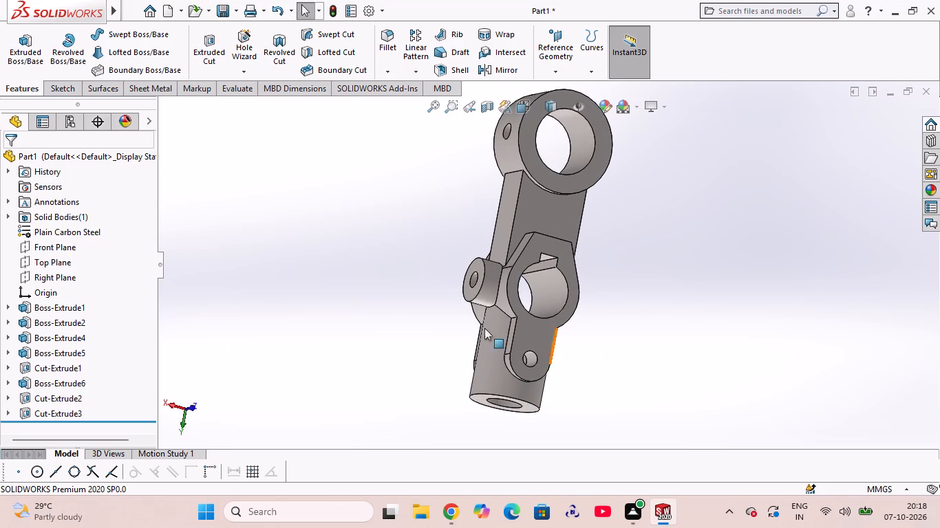
Remove the Plain Carbon Steel material from the link part.
{"action": "left_click", "coordinate": [77, 230]}
{"action": "right_click", "coordinate": [77, 230]}
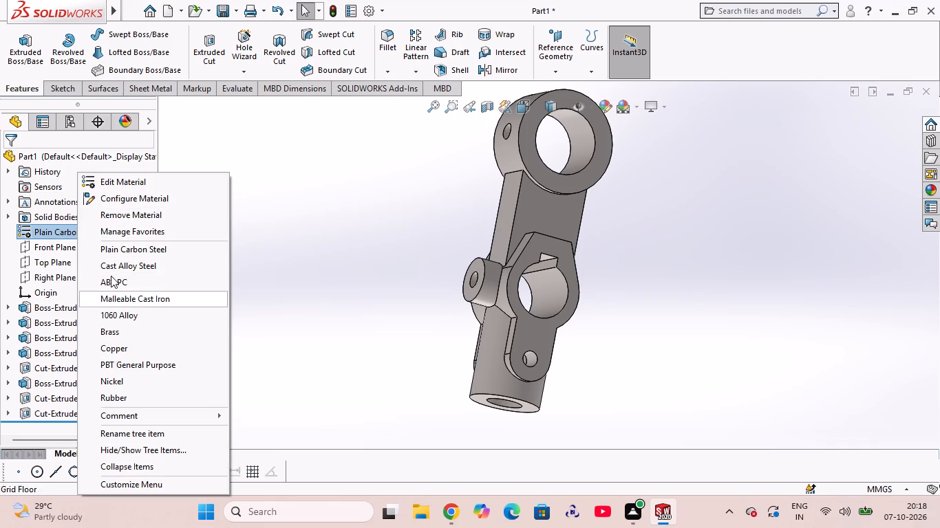
{"action": "left_click", "coordinate": [140, 218]}
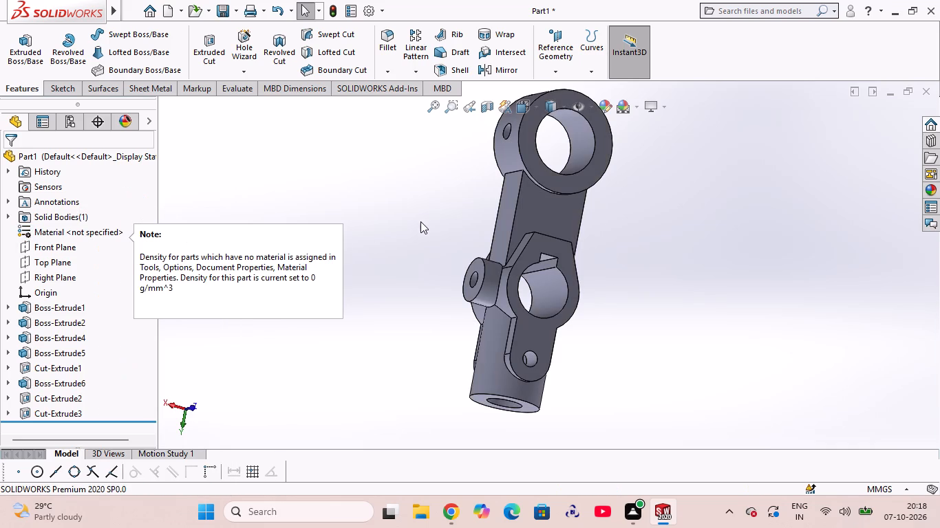
{"action": "left_click", "coordinate": [421, 217]}
{"action": "scroll", "coordinate": [513, 309], "scroll_direction": "up", "scroll_amount": 1}
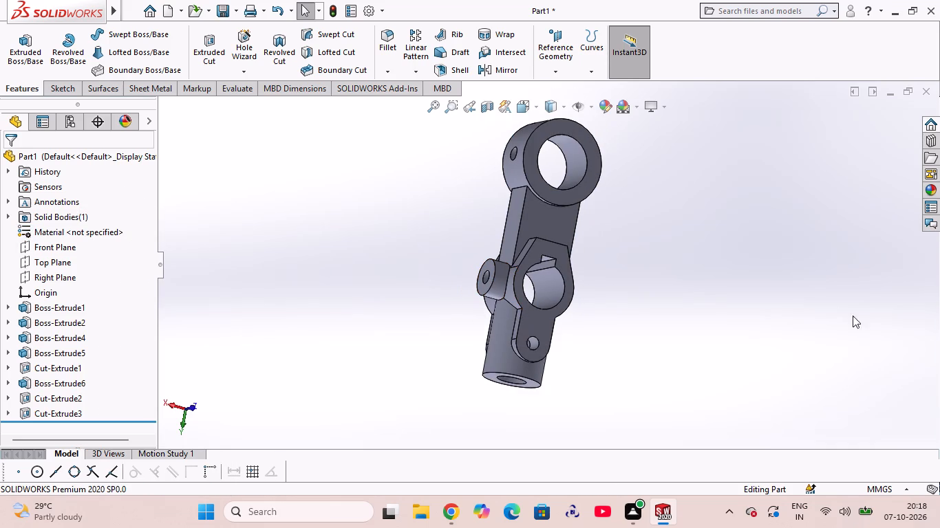
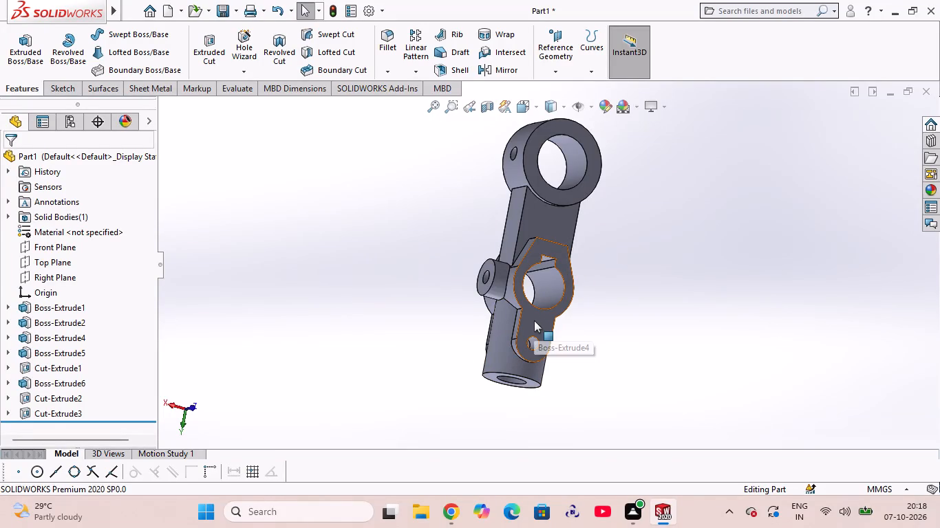
Examine the finished link up close and from its narrow side, including the upper cylinder bore and clamp body.
{"action": "scroll", "coordinate": [553, 301], "scroll_direction": "up", "scroll_amount": 1}
{"action": "scroll", "coordinate": [552, 301], "scroll_direction": "down", "scroll_amount": 1}
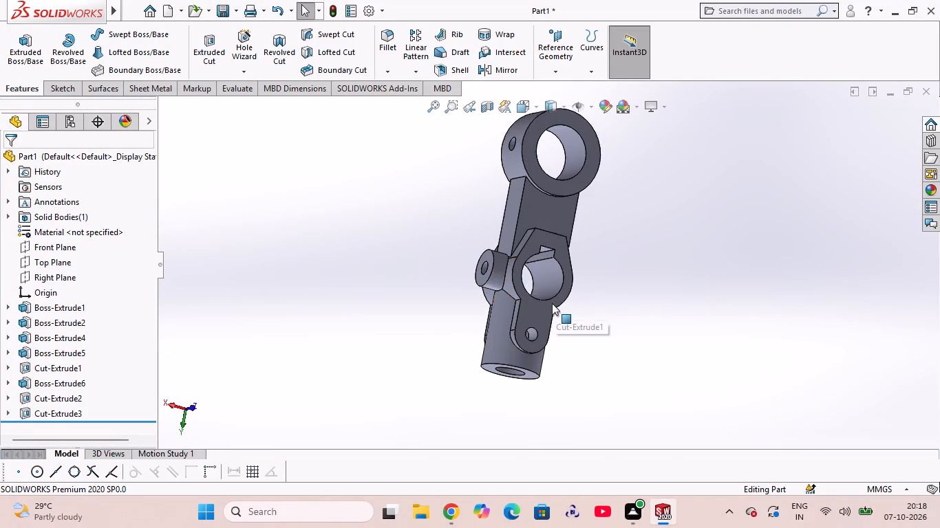
{"action": "scroll", "coordinate": [552, 303], "scroll_direction": "down", "scroll_amount": 1}
{"action": "scroll", "coordinate": [572, 309], "scroll_direction": "up", "scroll_amount": 3}
{"action": "scroll", "coordinate": [574, 313], "scroll_direction": "down", "scroll_amount": 1}
{"action": "scroll", "coordinate": [574, 313], "scroll_direction": "up", "scroll_amount": 1}
{"action": "scroll", "coordinate": [574, 313], "scroll_direction": "down", "scroll_amount": 2}
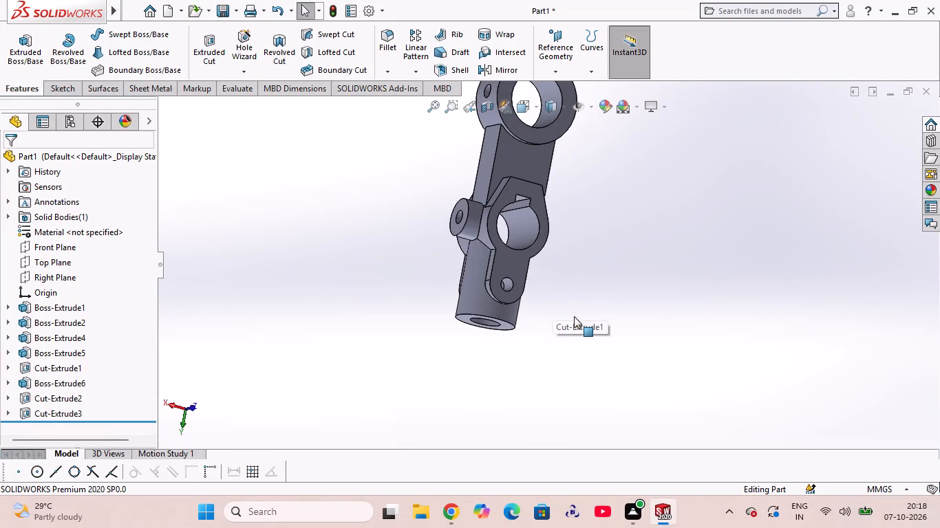
{"action": "scroll", "coordinate": [571, 323], "scroll_direction": "up", "scroll_amount": 1}
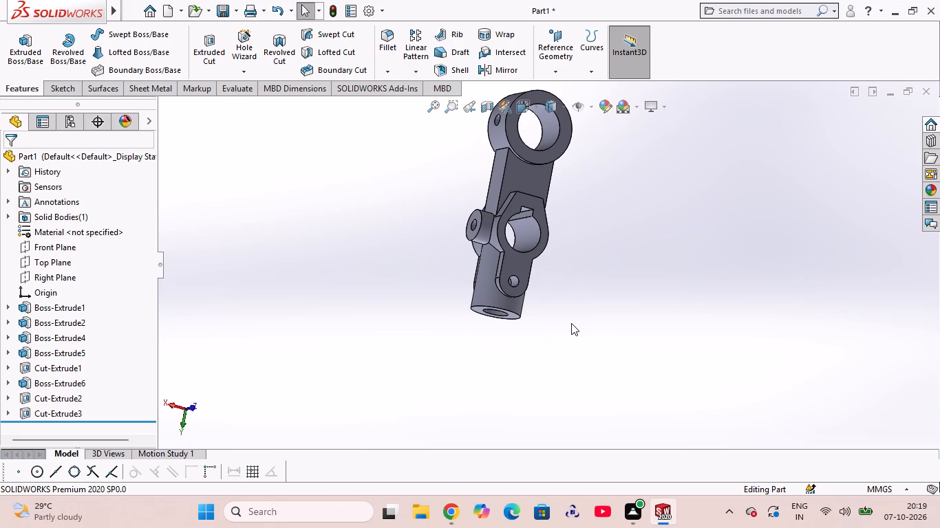
{"action": "scroll", "coordinate": [571, 323], "scroll_direction": "up", "scroll_amount": 1}
{"action": "scroll", "coordinate": [571, 323], "scroll_direction": "down", "scroll_amount": 2}
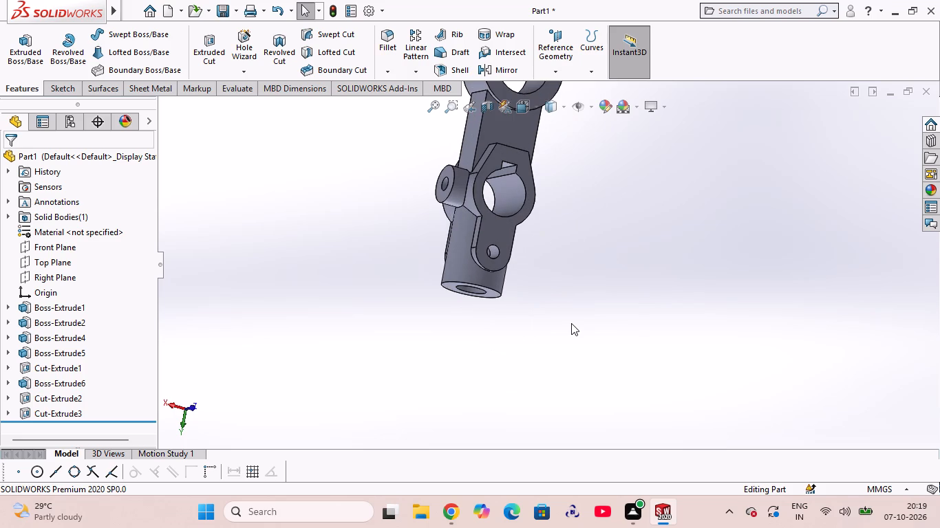
{"action": "scroll", "coordinate": [571, 324], "scroll_direction": "up", "scroll_amount": 3}
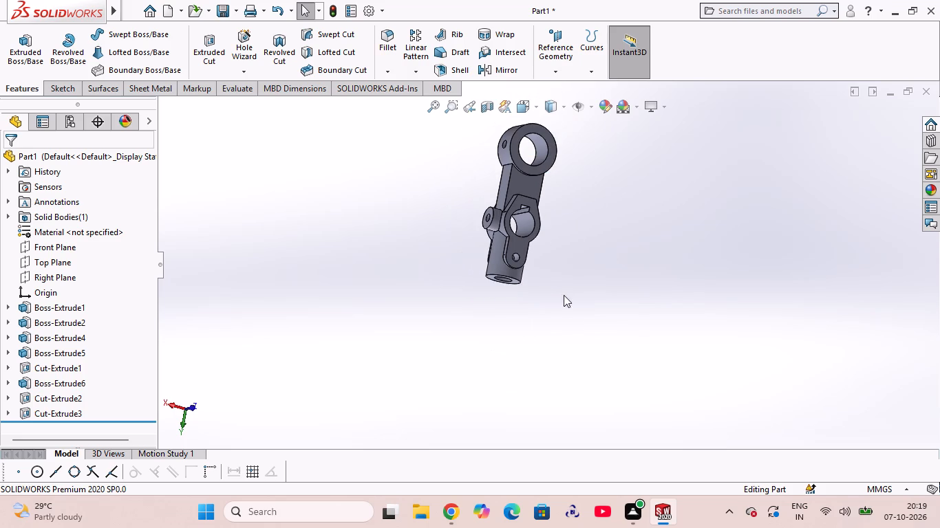
{"action": "scroll", "coordinate": [546, 121], "scroll_direction": "down", "scroll_amount": 3}
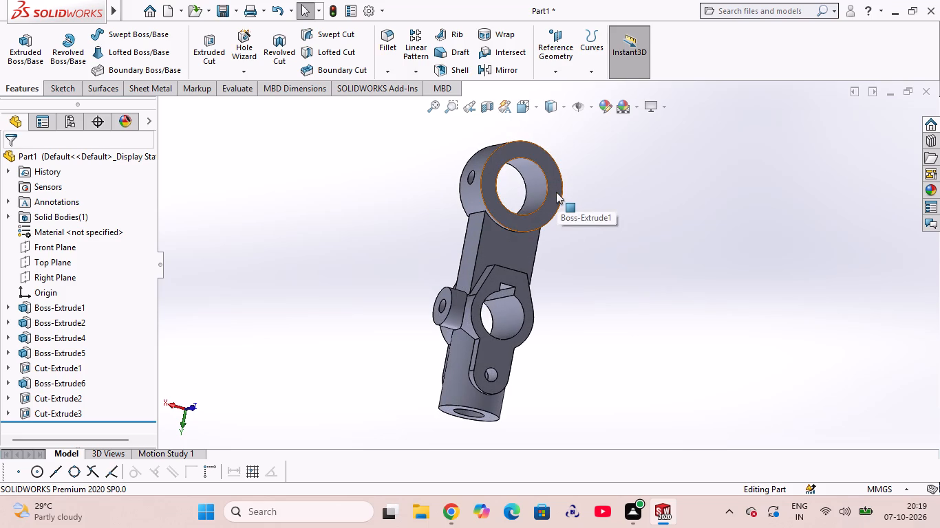
{"action": "scroll", "coordinate": [549, 201], "scroll_direction": "down", "scroll_amount": 1}
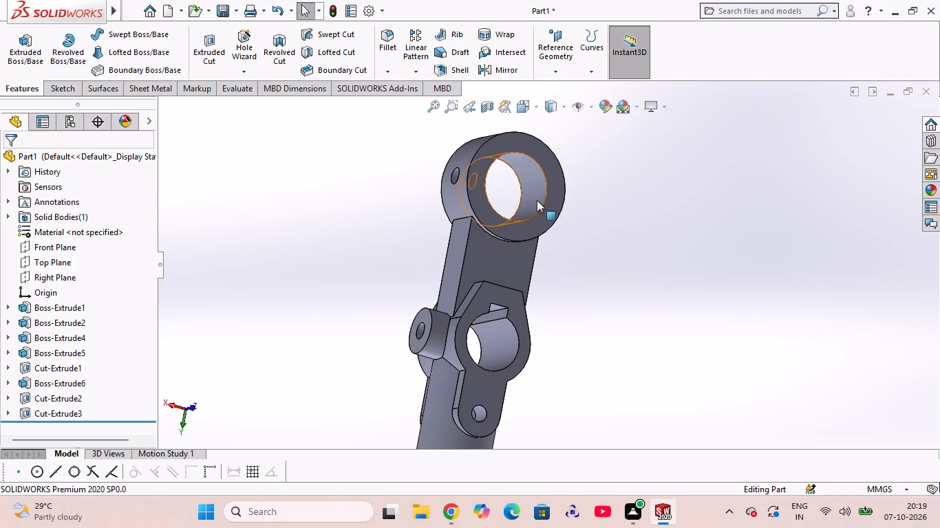
{"action": "scroll", "coordinate": [541, 196], "scroll_direction": "up", "scroll_amount": 2}
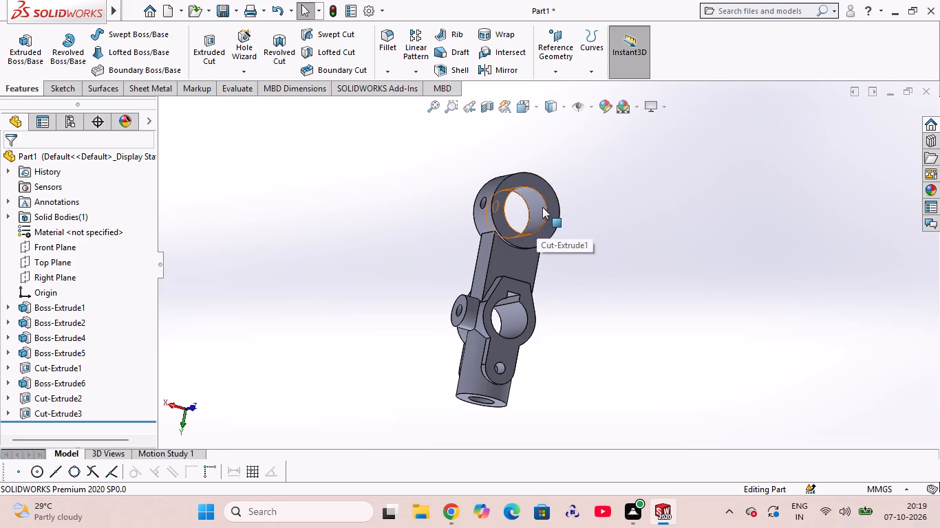
{"action": "left_click", "coordinate": [586, 197]}
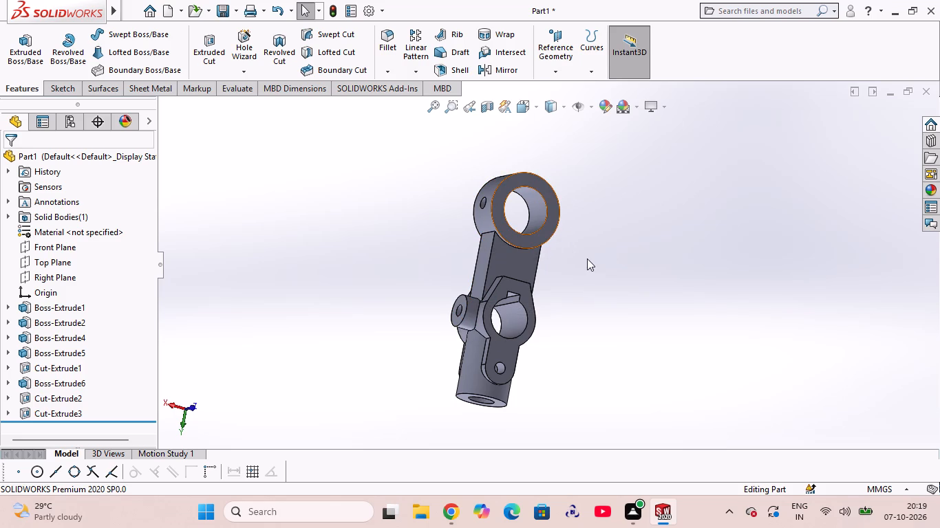
{"action": "middle_click_drag", "start_coordinate": [630, 316], "coordinate": [499, 324]}
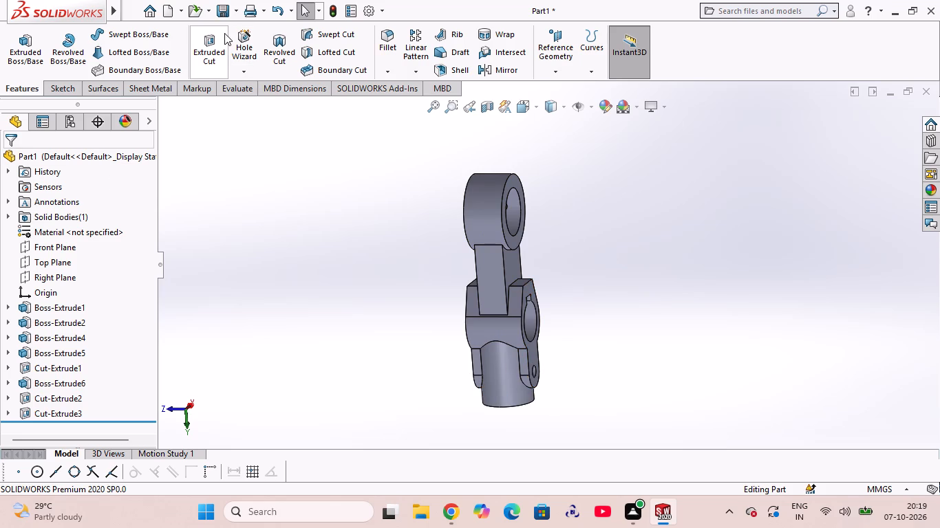
Start saving the link part as a SOLIDWORKS part file with Save As.
{"action": "left_click", "coordinate": [235, 8]}
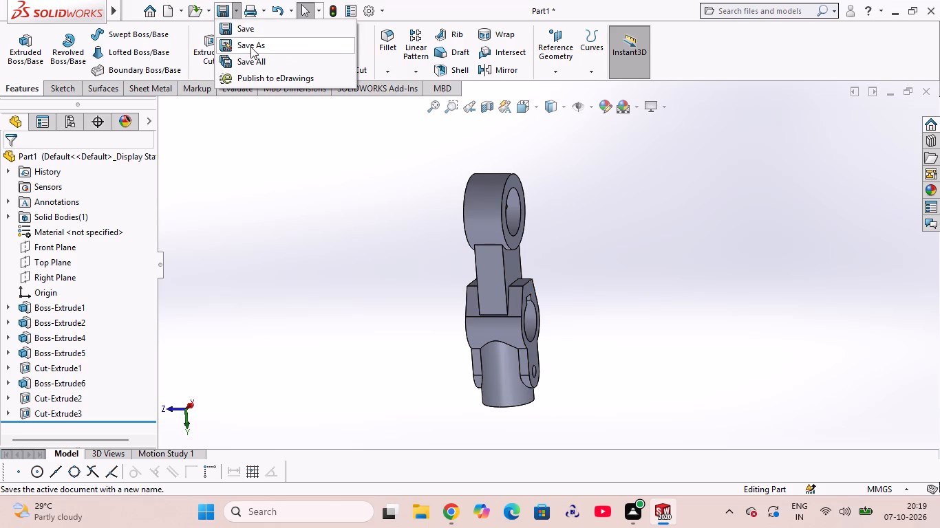
{"action": "left_click", "coordinate": [250, 47]}
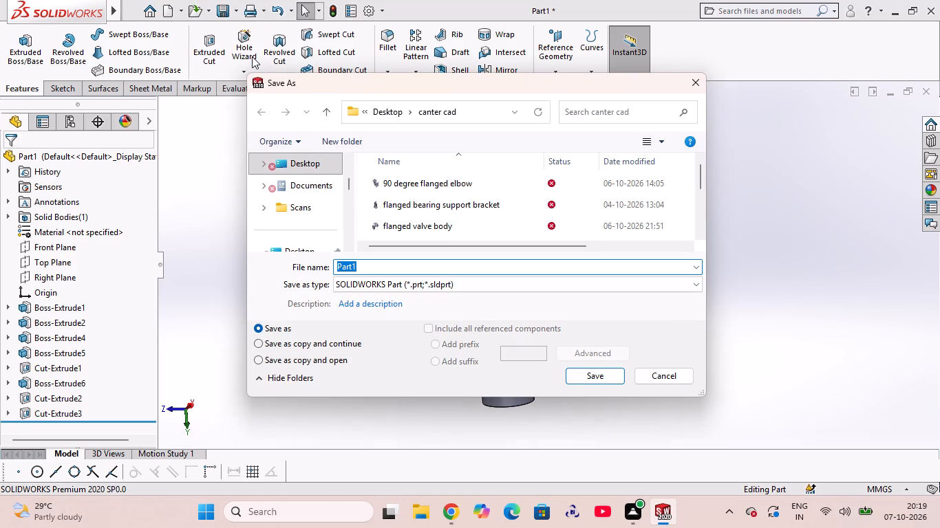
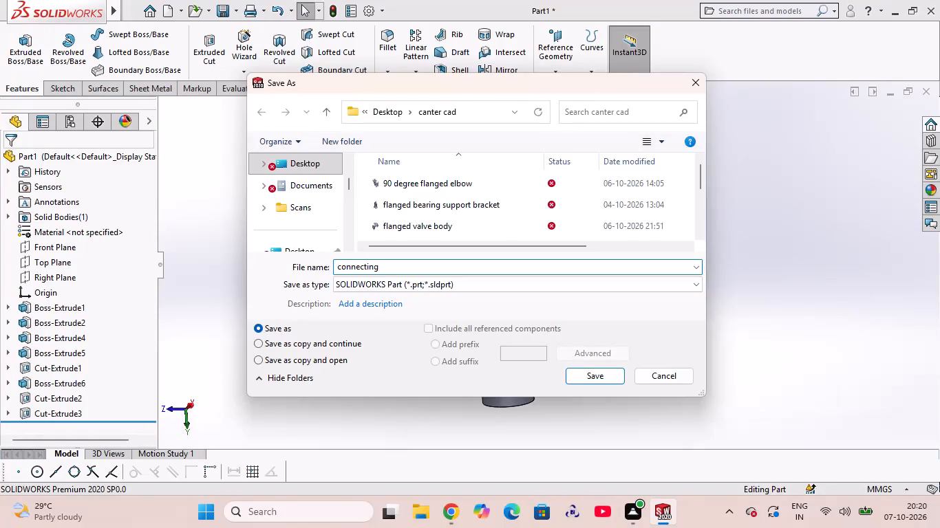
Name the part file "connecting rod" and save it in the canter cad folder.
{"action": "type", "text": "rod"}
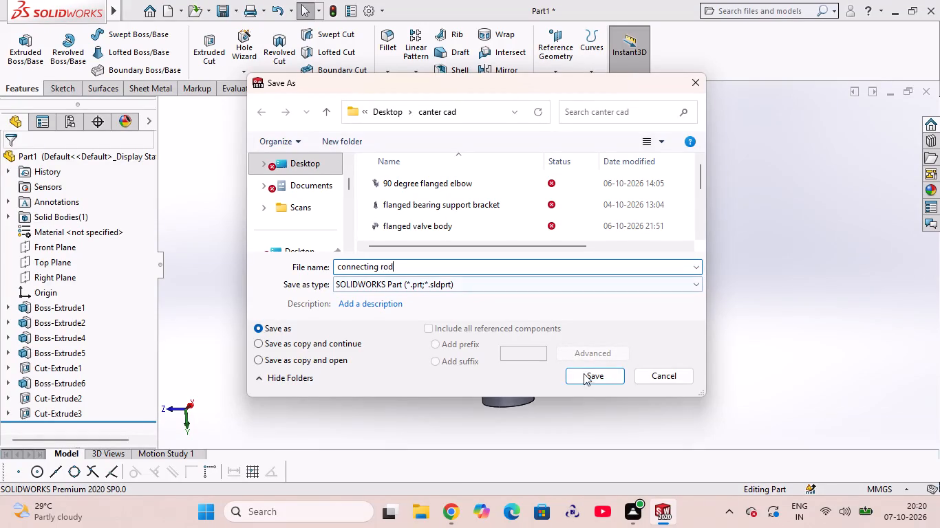
{"action": "left_click", "coordinate": [586, 369]}
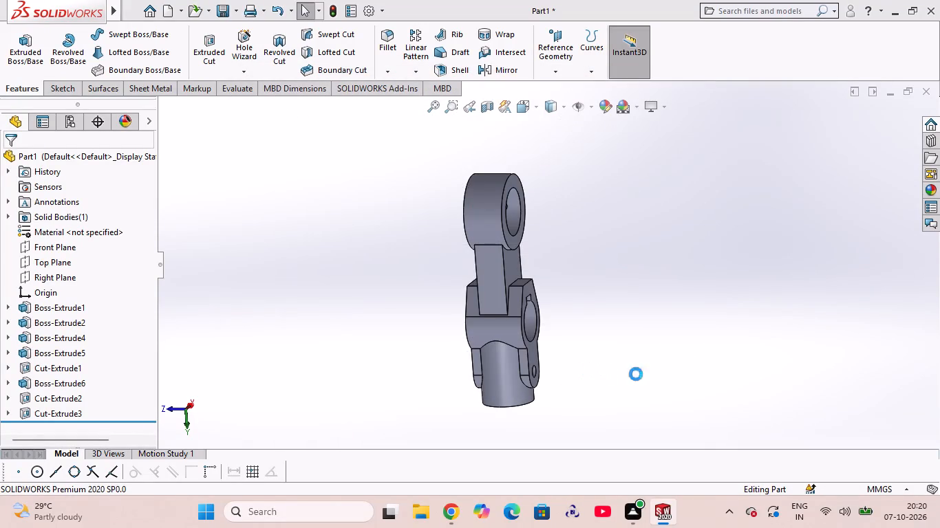
Save a copy of the model in STL format as "connecting rod" in the canter cad folder.
{"action": "left_click", "coordinate": [234, 11]}
{"action": "left_click", "coordinate": [252, 45]}
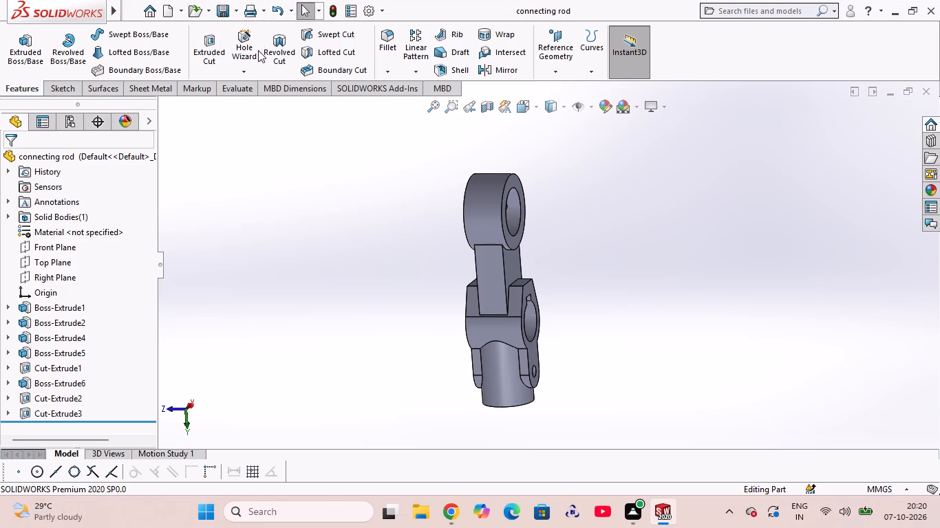
{"action": "left_click", "coordinate": [505, 287]}
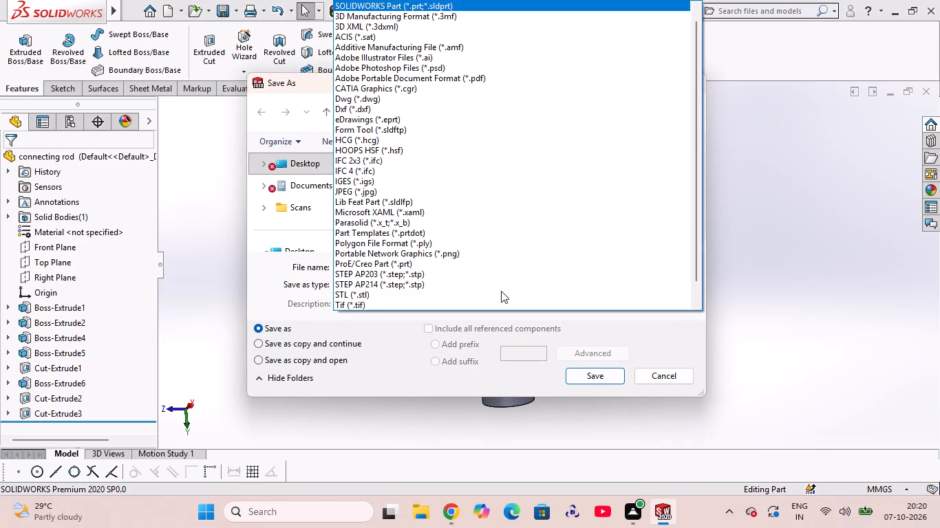
{"action": "left_click", "coordinate": [420, 292]}
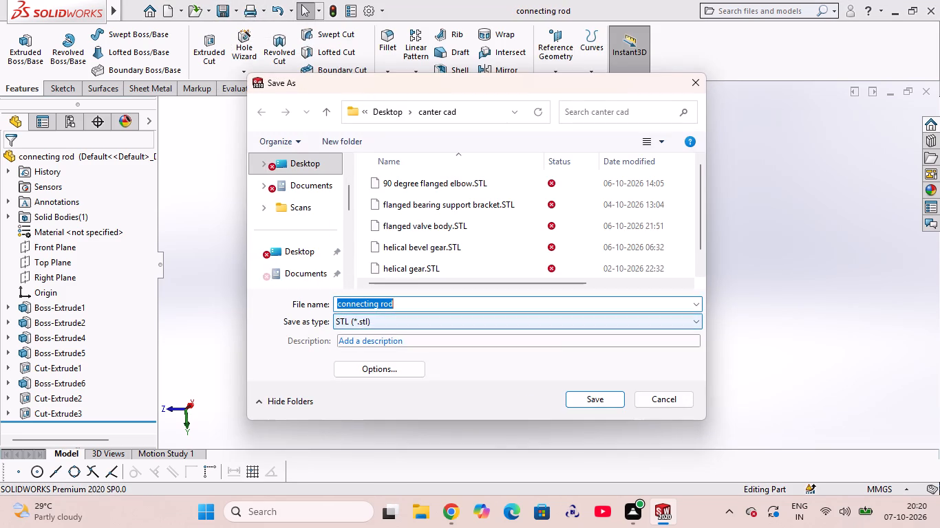
{"action": "left_click", "coordinate": [596, 404]}
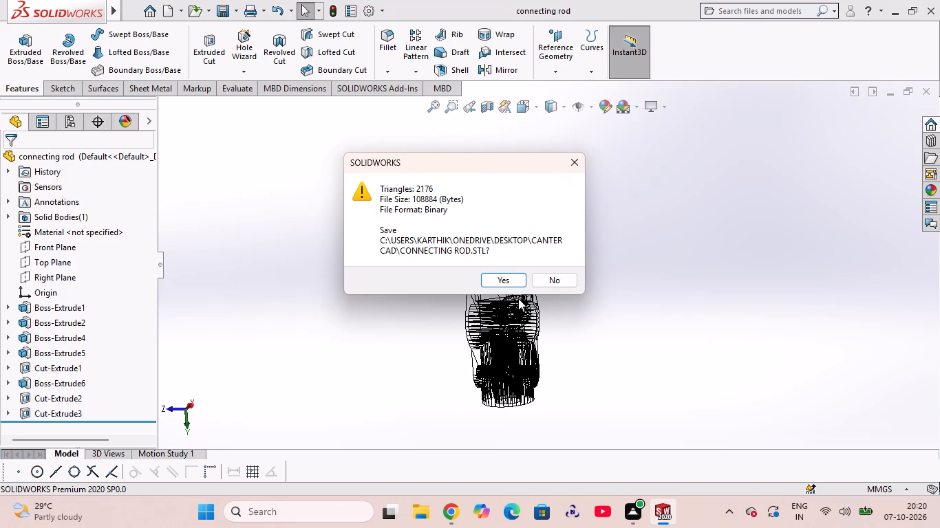
{"action": "left_click", "coordinate": [499, 275]}
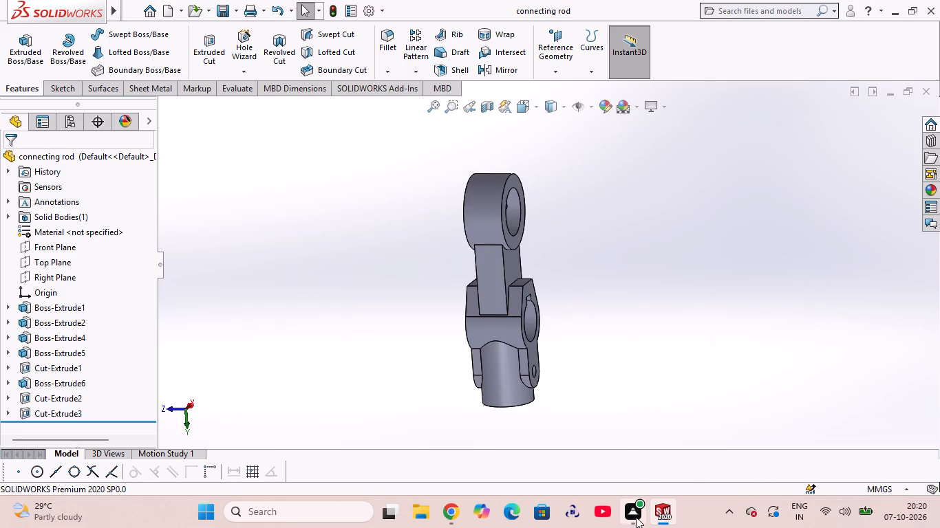